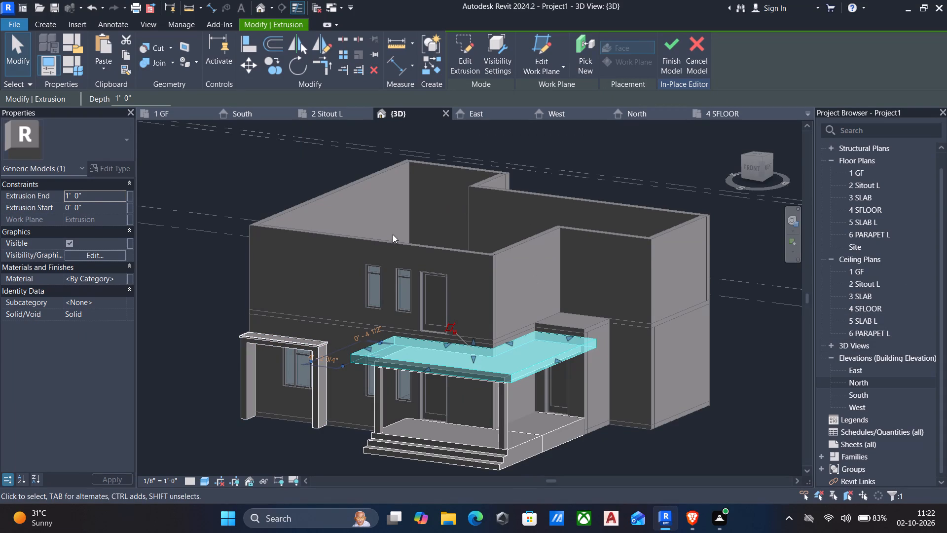
# Finish the in-place model containing the porch roof extrusion and dismiss the save reminder without saving.
pyautogui.scroll(-2, 399, 248)
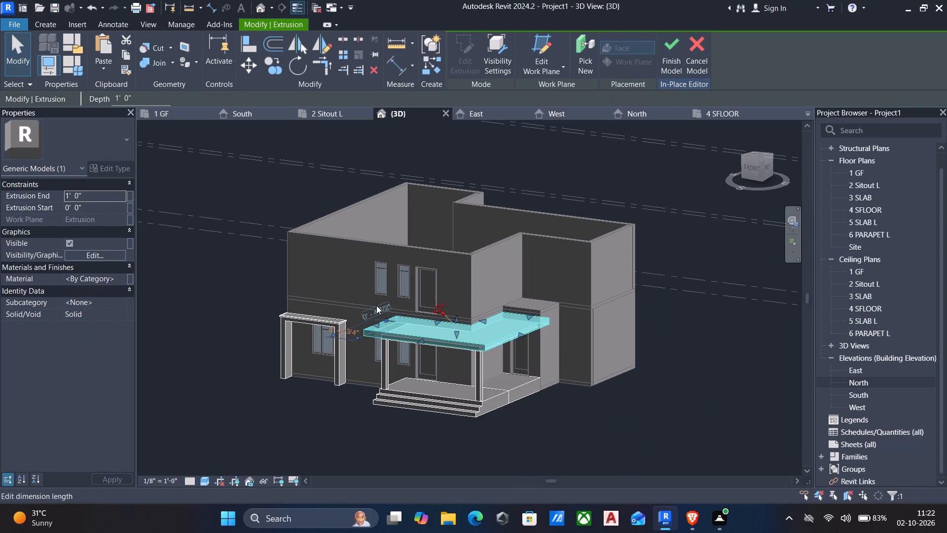
pyautogui.keyDown('shift'); pyautogui.moveTo(363, 286); pyautogui.dragTo(391, 223, button='middle'); pyautogui.keyUp('shift')
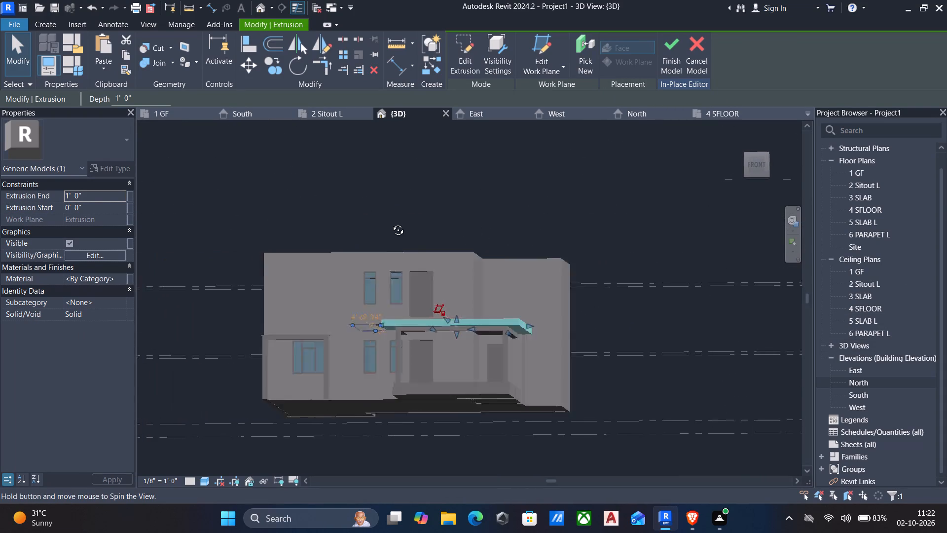
pyautogui.keyDown('shift'); pyautogui.moveTo(391, 223); pyautogui.dragTo(300, 233, button='middle'); pyautogui.keyUp('shift')
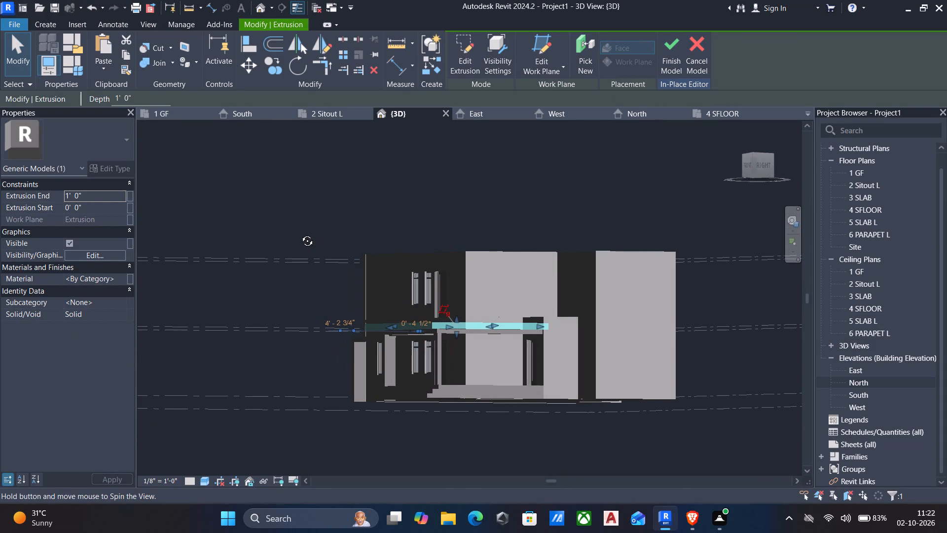
pyautogui.keyDown('shift'); pyautogui.moveTo(300, 233); pyautogui.dragTo(387, 232, button='middle'); pyautogui.keyUp('shift')
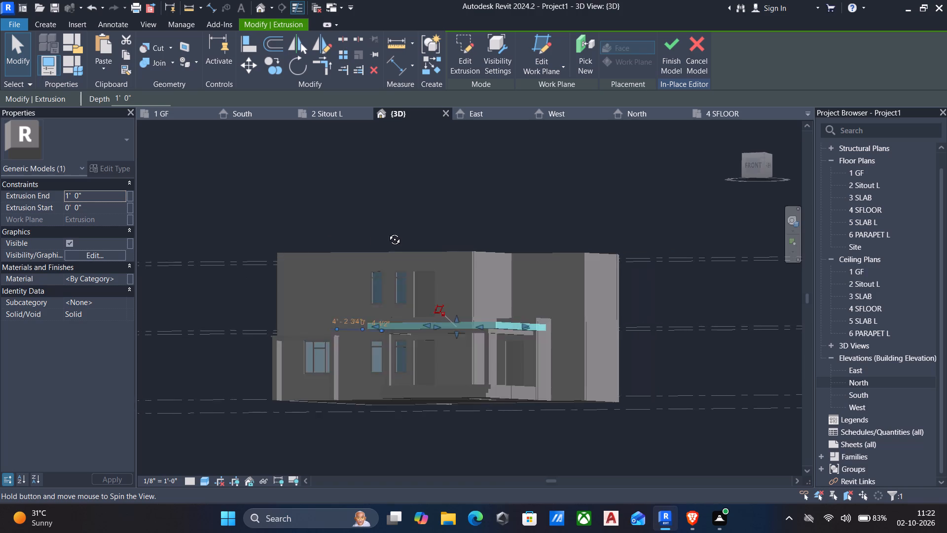
pyautogui.keyDown('shift'); pyautogui.moveTo(387, 232); pyautogui.dragTo(446, 230, button='middle'); pyautogui.keyUp('shift')
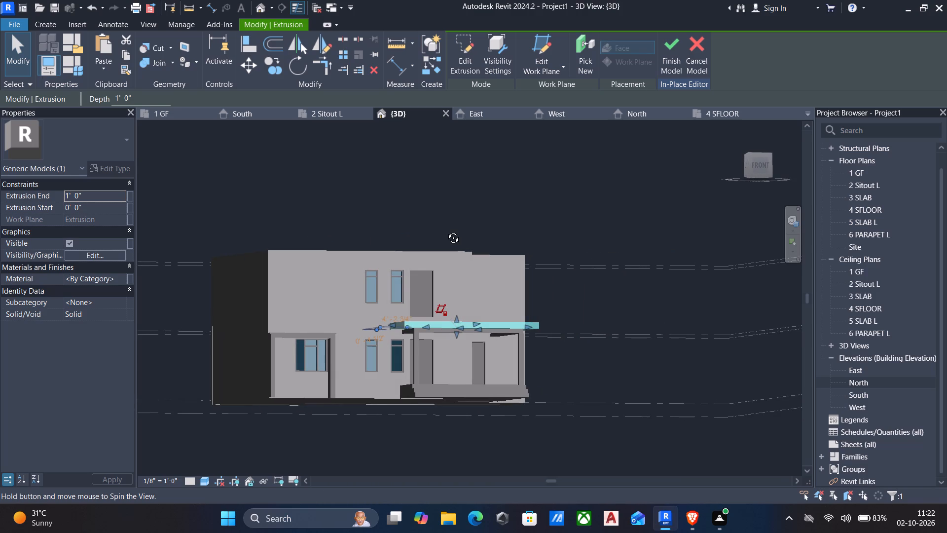
pyautogui.keyDown('shift'); pyautogui.moveTo(446, 230); pyautogui.dragTo(376, 261, button='middle'); pyautogui.keyUp('shift')
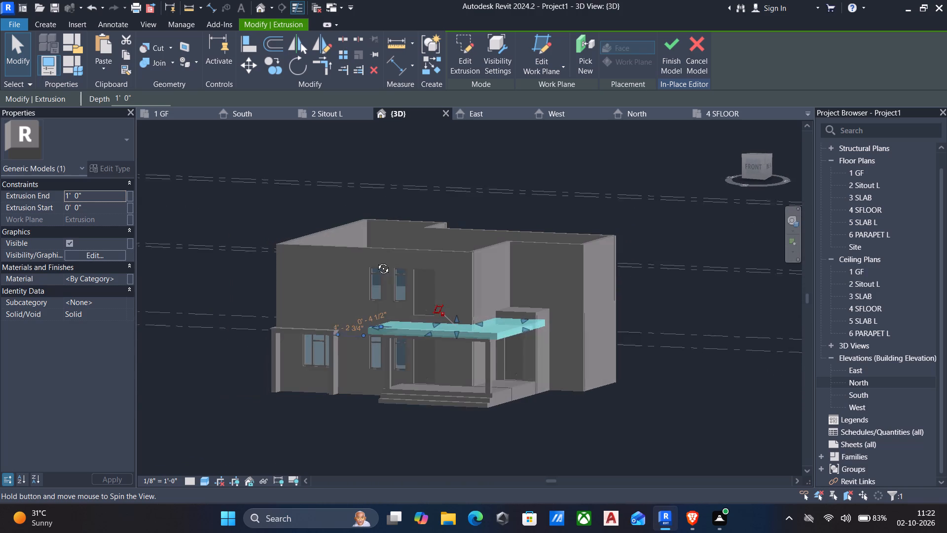
pyautogui.keyDown('shift'); pyautogui.moveTo(376, 261); pyautogui.dragTo(374, 261, button='middle'); pyautogui.keyUp('shift')
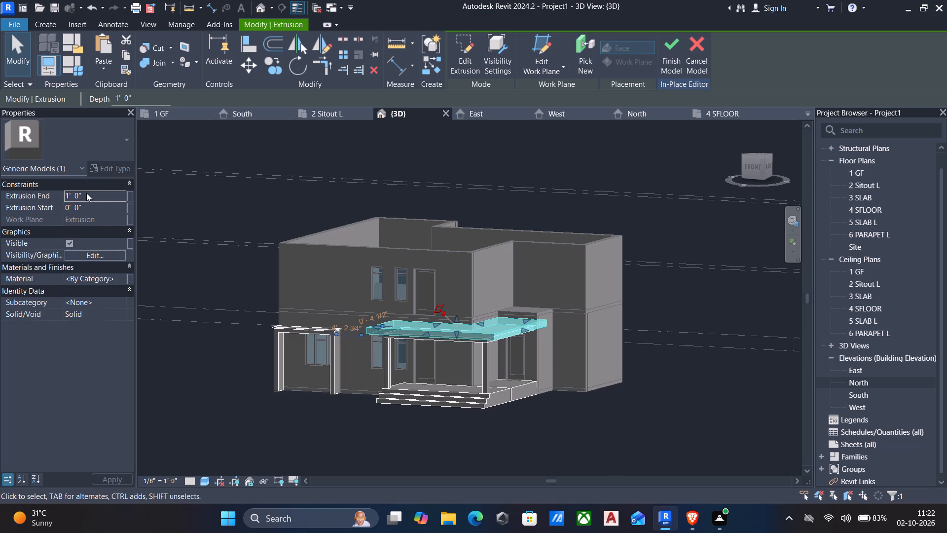
pyautogui.click(672, 45)
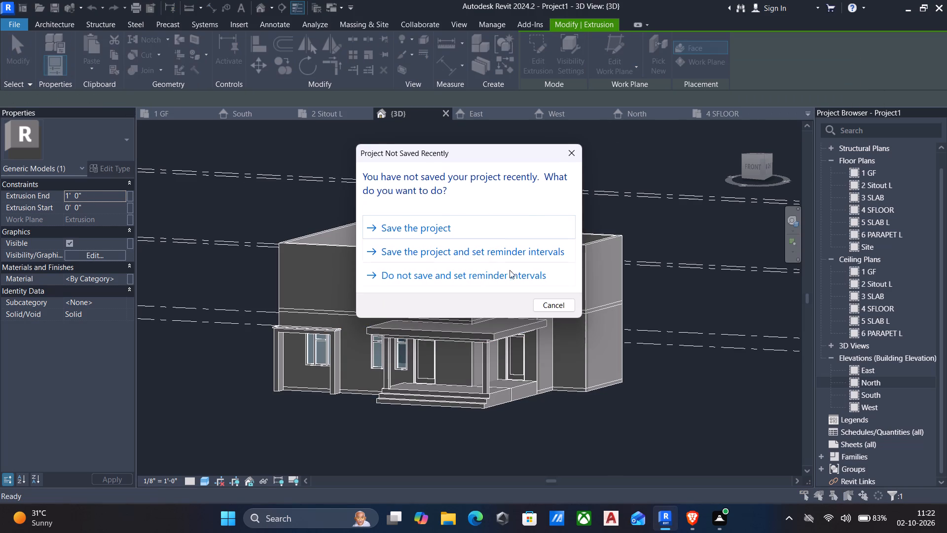
pyautogui.click(546, 306)
# Examine the porch roof and its overhangs from the front and from the porch corner.
pyautogui.scroll(-4, 491, 312)
pyautogui.keyDown('shift'); pyautogui.moveTo(491, 311); pyautogui.dragTo(546, 294, button='middle'); pyautogui.keyUp('shift')
pyautogui.scroll(5, 496, 322)
pyautogui.scroll(5, 417, 319)
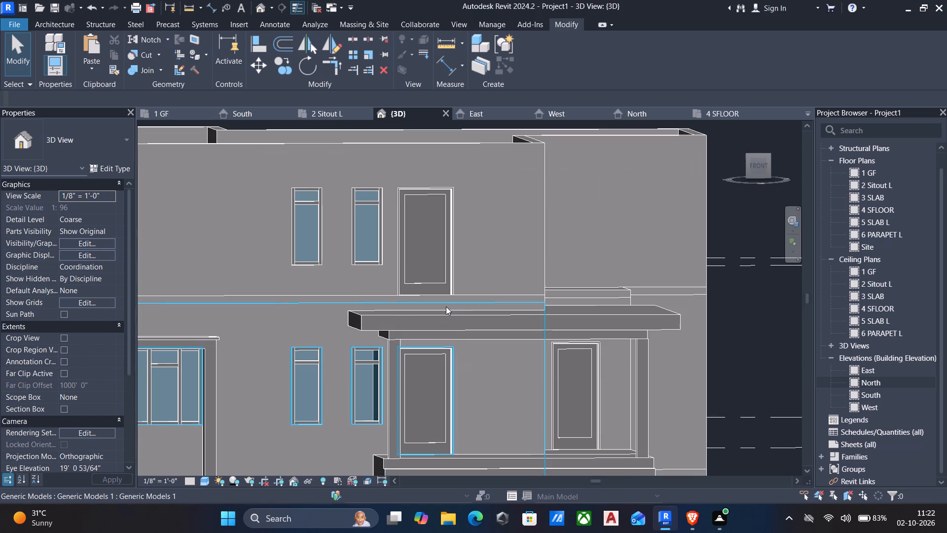
pyautogui.scroll(-3, 448, 370)
pyautogui.moveTo(453, 372); pyautogui.dragTo(441, 339, button='middle')
pyautogui.keyDown('shift'); pyautogui.moveTo(542, 351); pyautogui.dragTo(507, 363, button='middle'); pyautogui.keyUp('shift')
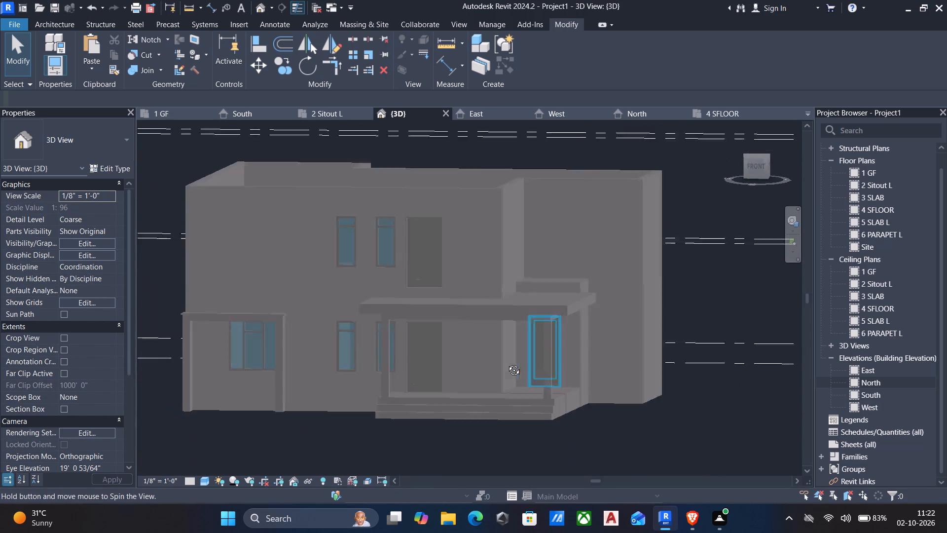
pyautogui.keyDown('shift'); pyautogui.moveTo(507, 363); pyautogui.dragTo(459, 367, button='middle'); pyautogui.keyUp('shift')
pyautogui.scroll(3, 466, 324)
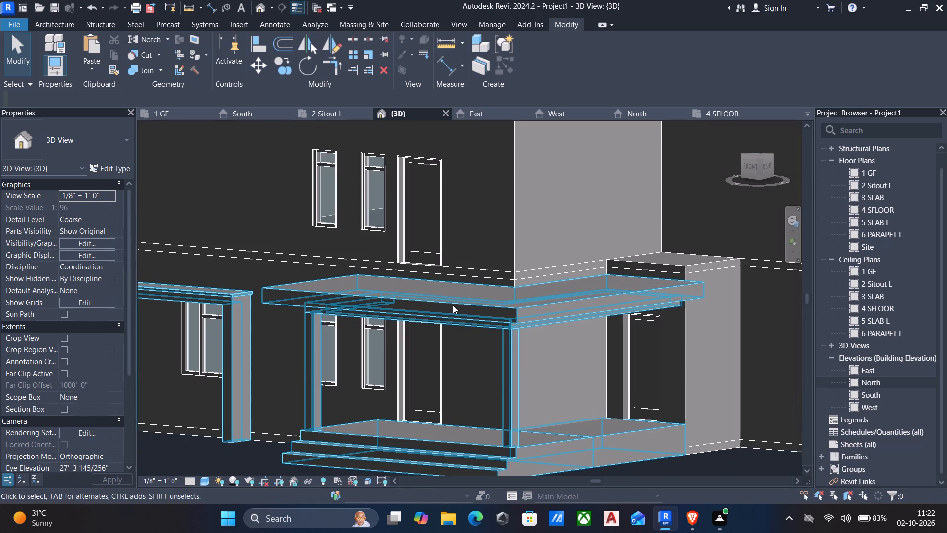
# Reopen the porch model for in-place editing and select the L-shaped roof extrusion.
pyautogui.click(453, 305)
pyautogui.click(538, 49)
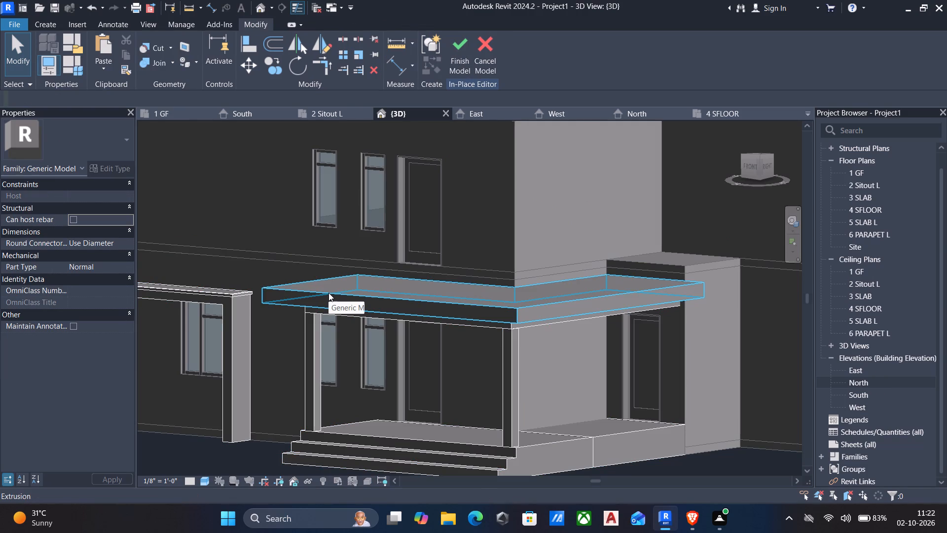
pyautogui.click(328, 293)
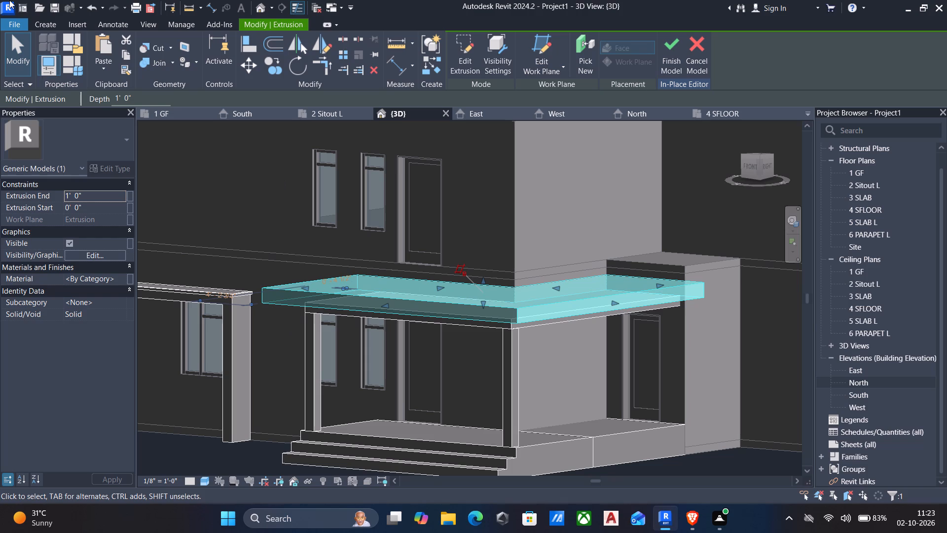
# Examine the selected roof extrusion's ends, both beside the window surround and at the projecting side wall block.
pyautogui.scroll(-1, 149, 0)
pyautogui.scroll(-1, 95, 9)
pyautogui.scroll(1, 93, 10)
pyautogui.scroll(-2, 93, 10)
pyautogui.scroll(-2, 429, 39)
pyautogui.scroll(2, 747, 347)
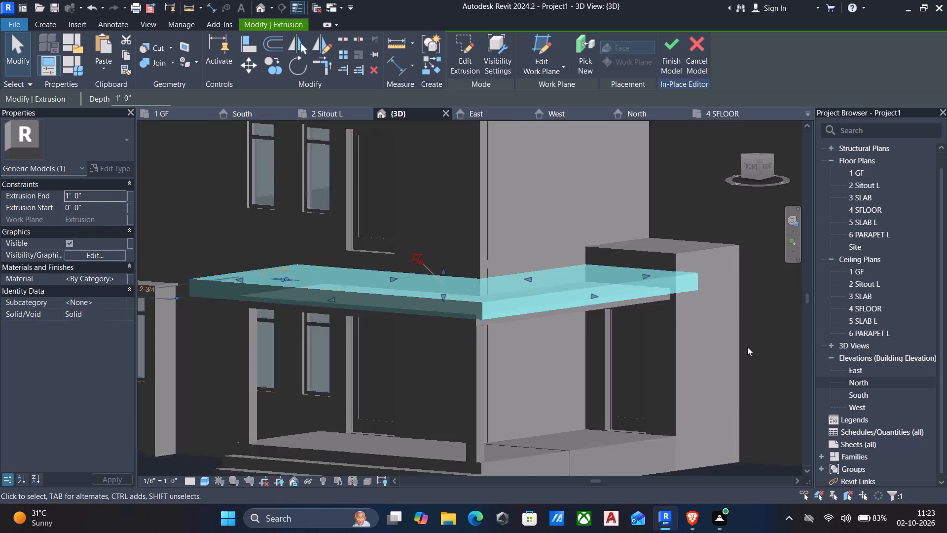
pyautogui.scroll(1, 747, 347)
pyautogui.scroll(-5, 746, 346)
pyautogui.scroll(3, 731, 343)
pyautogui.scroll(-4, 687, 323)
pyautogui.scroll(7, 693, 337)
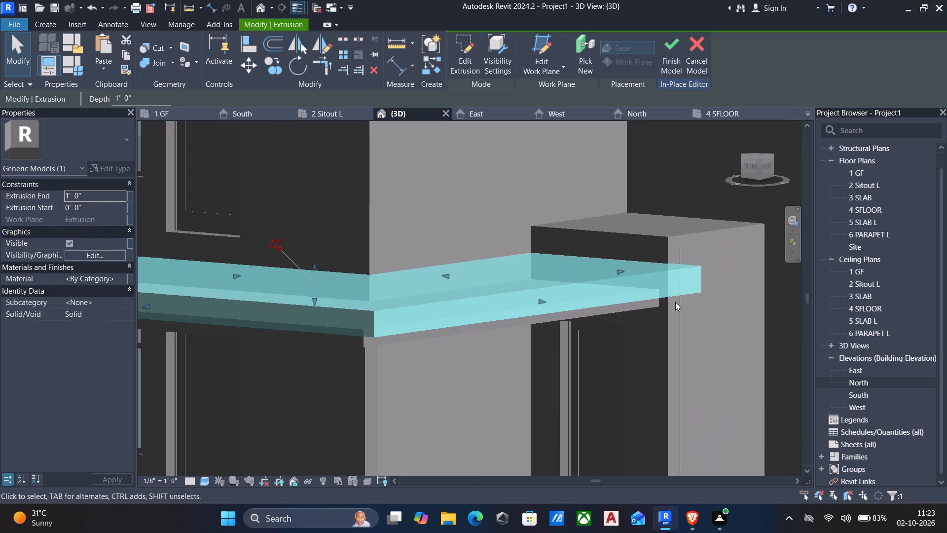
pyautogui.scroll(-8, 672, 307)
pyautogui.scroll(9, 684, 319)
pyautogui.scroll(-7, 662, 285)
pyautogui.scroll(8, 670, 298)
pyautogui.scroll(-7, 653, 263)
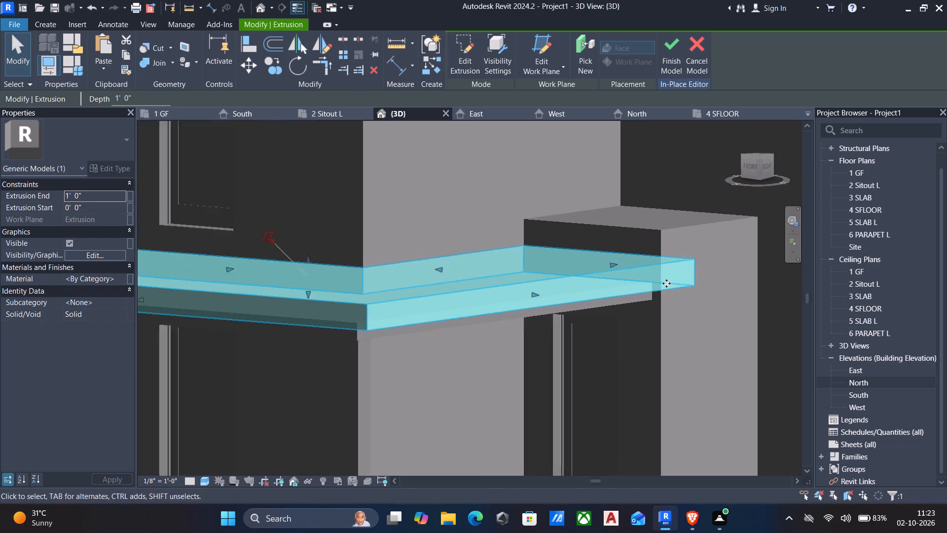
pyautogui.scroll(8, 674, 290)
pyautogui.scroll(-8, 672, 262)
pyautogui.scroll(5, 672, 262)
pyautogui.scroll(-7, 667, 252)
pyautogui.scroll(5, 668, 255)
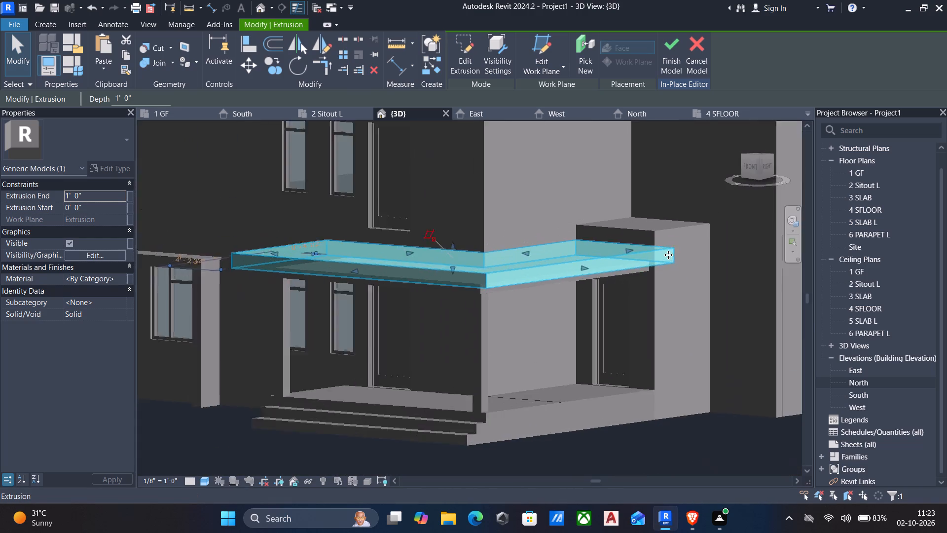
pyautogui.scroll(1, 668, 255)
pyautogui.scroll(-9, 668, 255)
pyautogui.scroll(6, 639, 258)
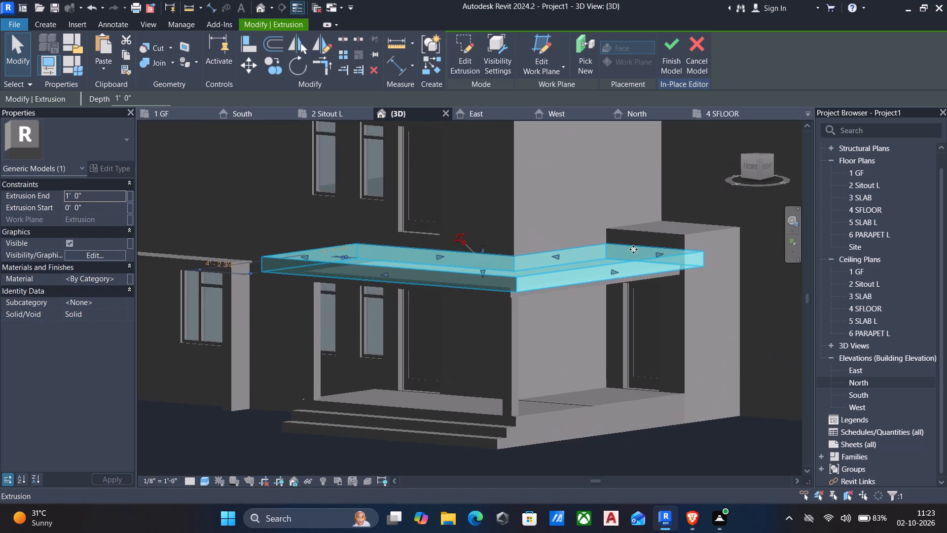
pyautogui.scroll(8, 635, 249)
pyautogui.scroll(-10, 638, 236)
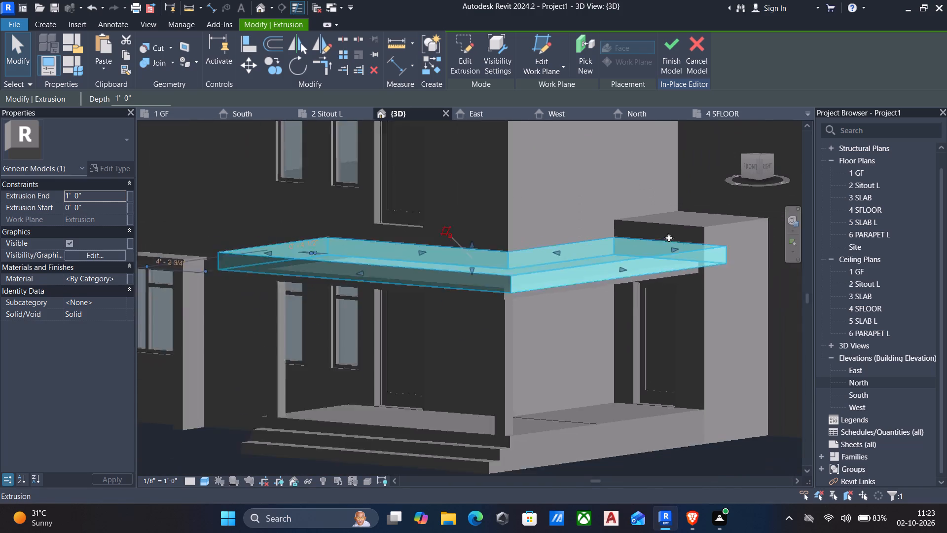
pyautogui.scroll(-2, 675, 240)
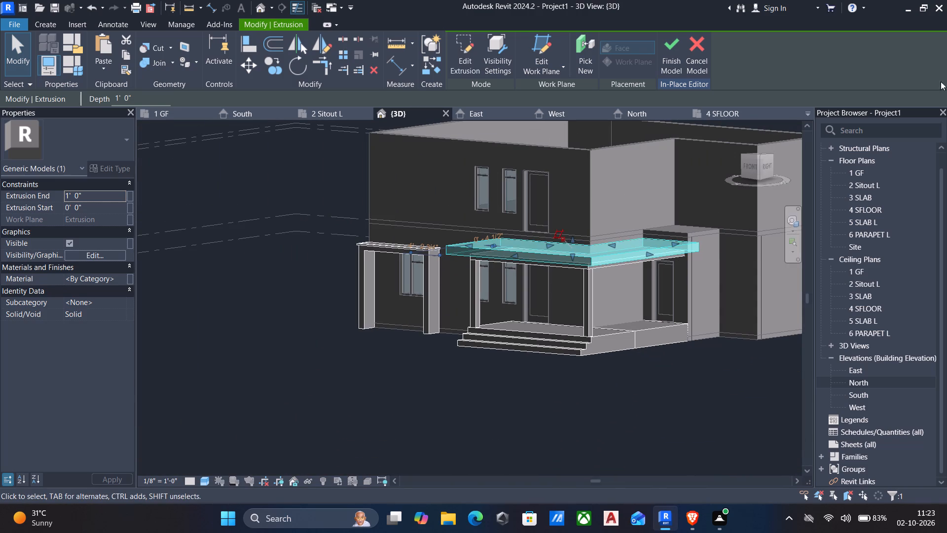
pyautogui.scroll(-1, 940, 82)
pyautogui.scroll(-3, 433, 227)
pyautogui.scroll(5, 450, 248)
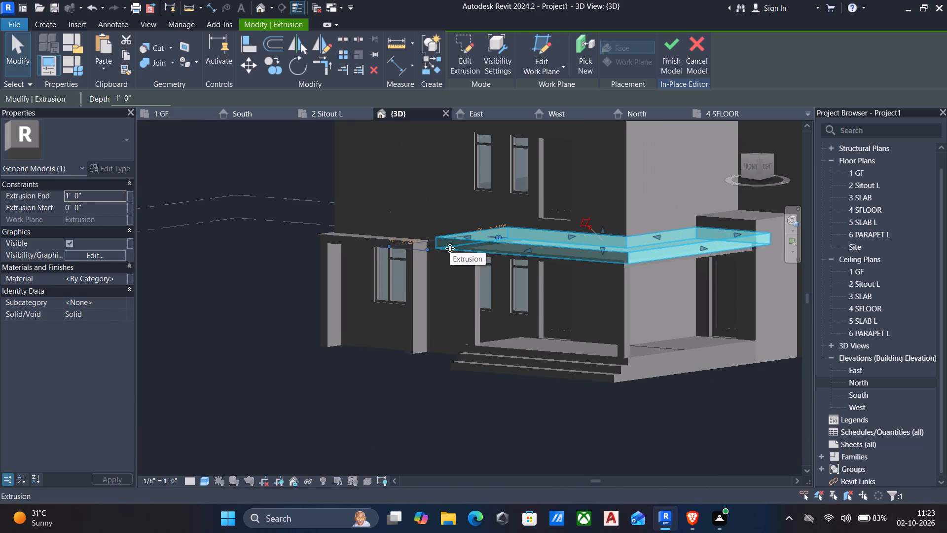
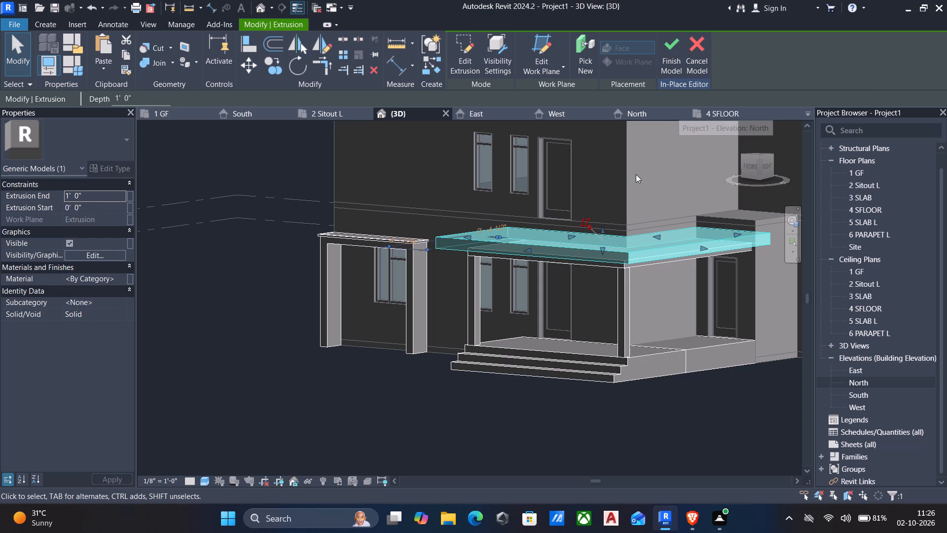
# Examine the selected L-shaped porch roof extrusion, its overhangs and its relation to the window surround from several front angles.
pyautogui.scroll(-1, 528, 205)
pyautogui.keyDown('shift'); pyautogui.moveTo(417, 204); pyautogui.dragTo(465, 231, button='middle'); pyautogui.keyUp('shift')
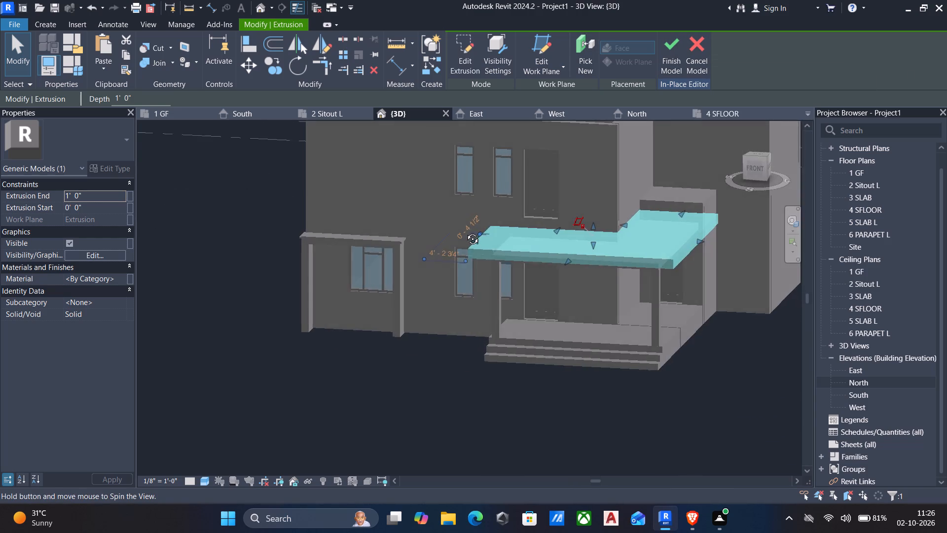
pyautogui.keyDown('shift'); pyautogui.moveTo(465, 231); pyautogui.dragTo(503, 238, button='middle'); pyautogui.keyUp('shift')
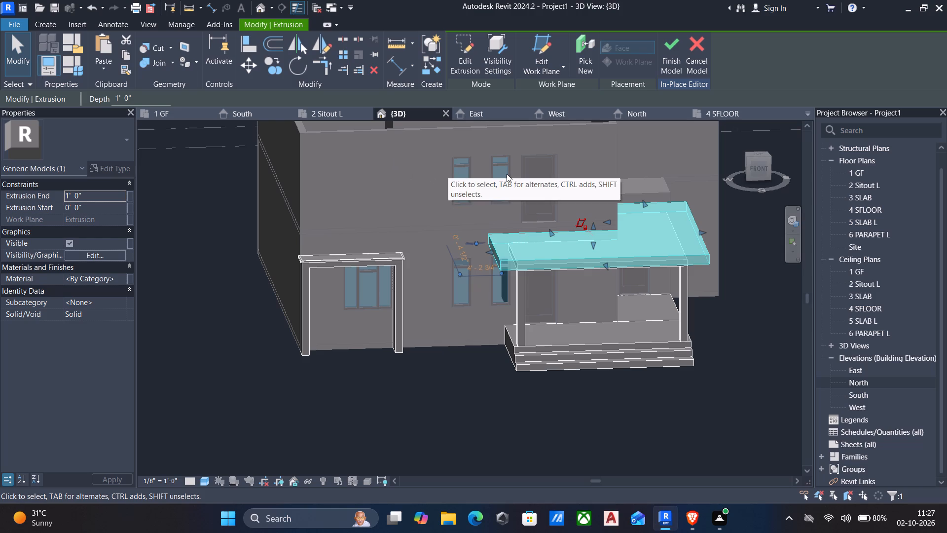
pyautogui.keyDown('shift'); pyautogui.moveTo(493, 203); pyautogui.dragTo(453, 159, button='middle'); pyautogui.keyUp('shift')
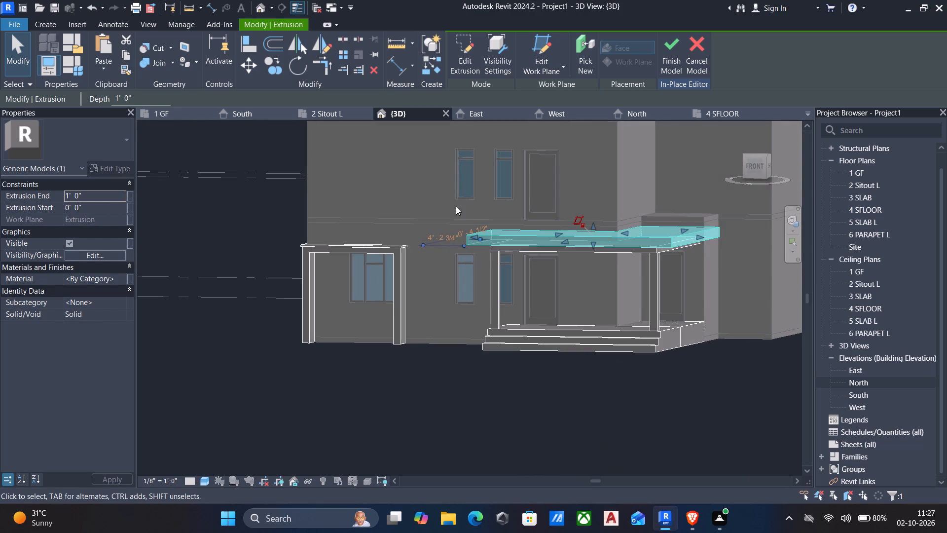
pyautogui.keyDown('shift'); pyautogui.moveTo(443, 199); pyautogui.dragTo(507, 202, button='middle'); pyautogui.keyUp('shift')
pyautogui.scroll(1, 503, 237)
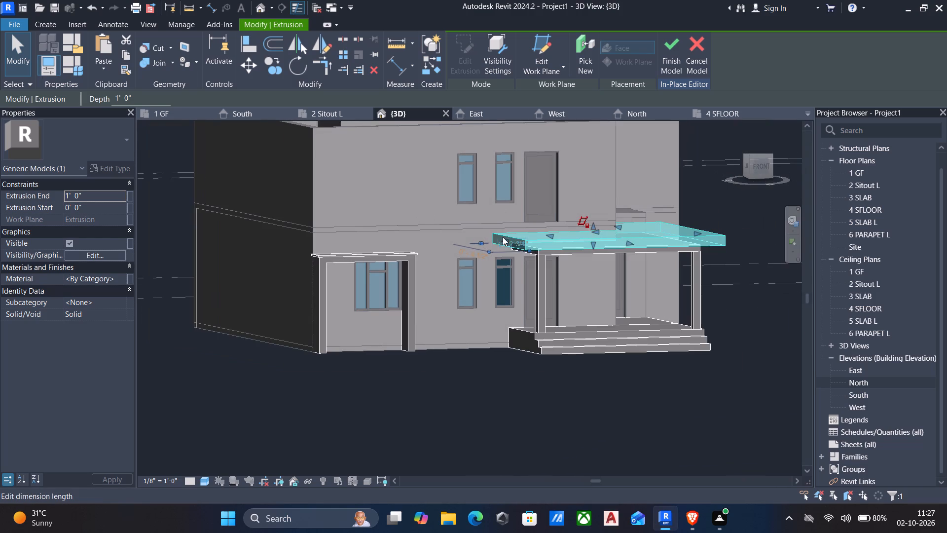
pyautogui.scroll(3, 503, 237)
pyautogui.scroll(-2, 487, 217)
pyautogui.moveTo(479, 221); pyautogui.dragTo(469, 226, button='middle')
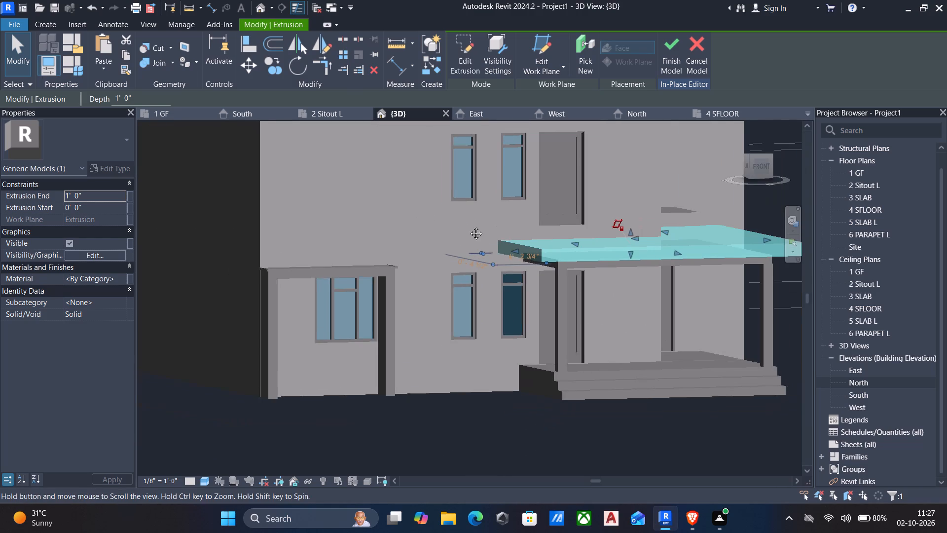
pyautogui.moveTo(469, 226); pyautogui.dragTo(441, 235, button='middle')
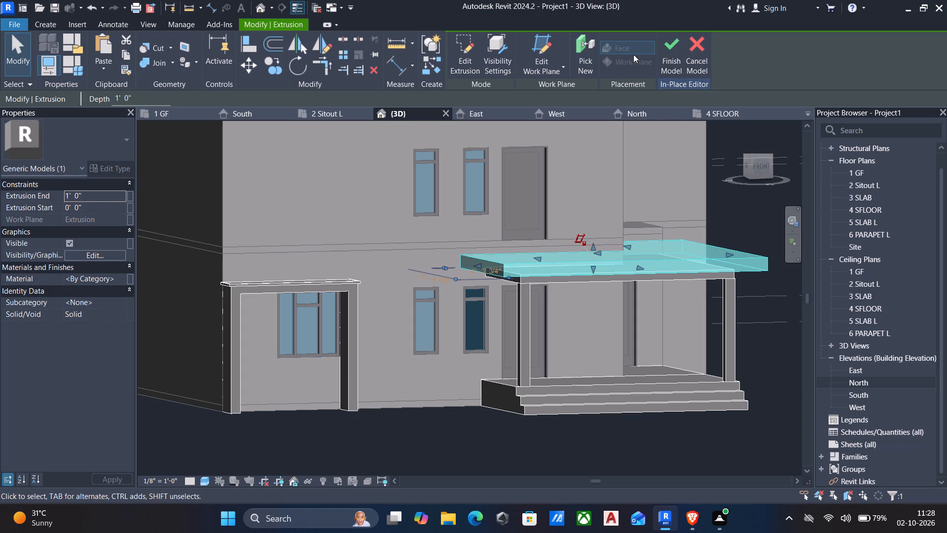
# Start a new in-place extrusion with the top face of the L-shaped porch roof as its work plane.
pyautogui.click(37, 26)
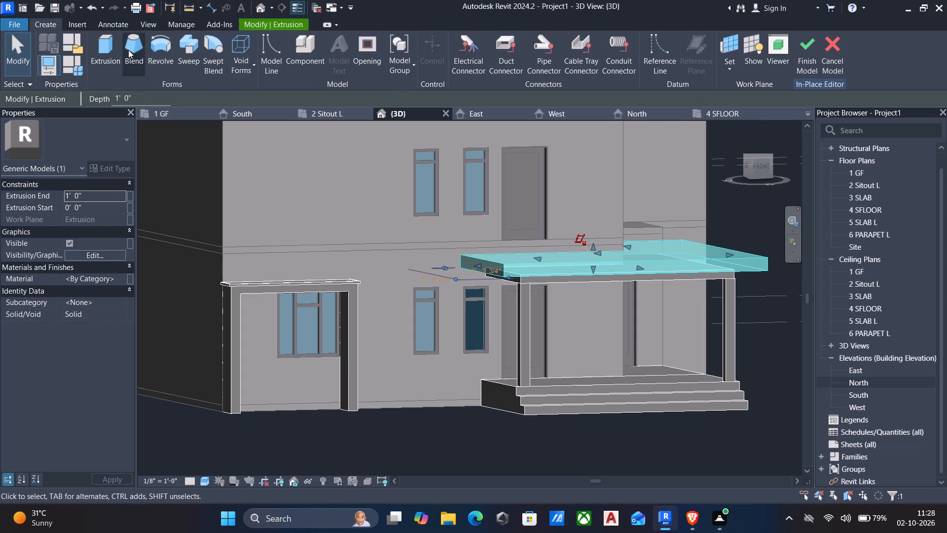
pyautogui.click(104, 52)
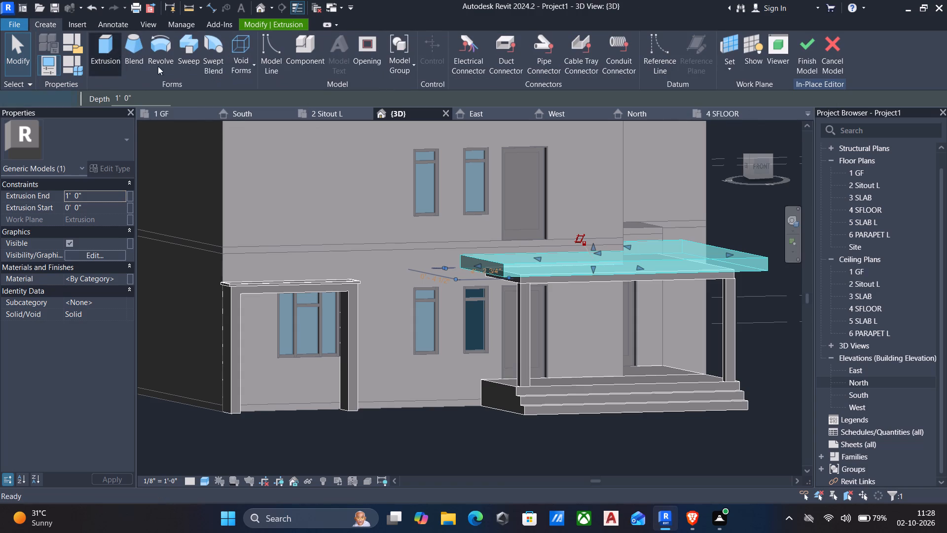
pyautogui.click(562, 72)
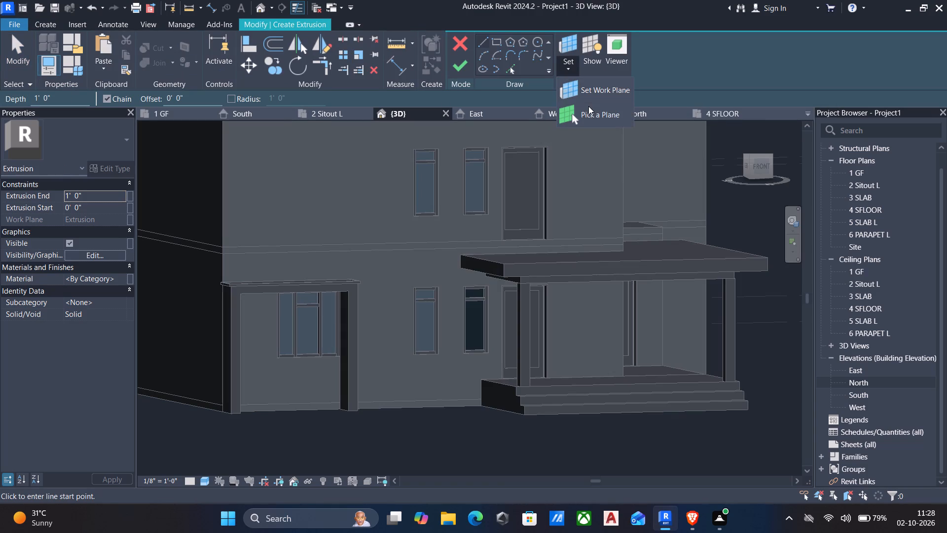
pyautogui.click(595, 115)
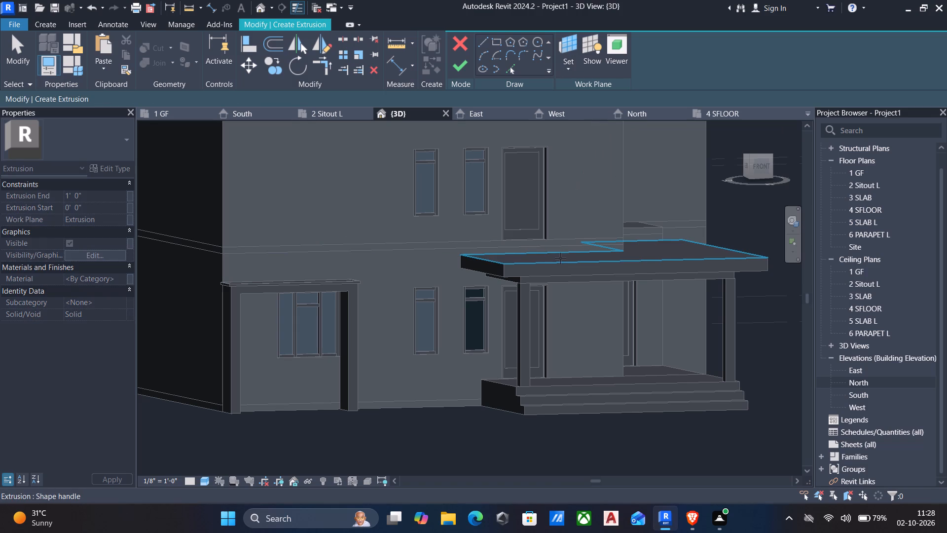
pyautogui.click(560, 258)
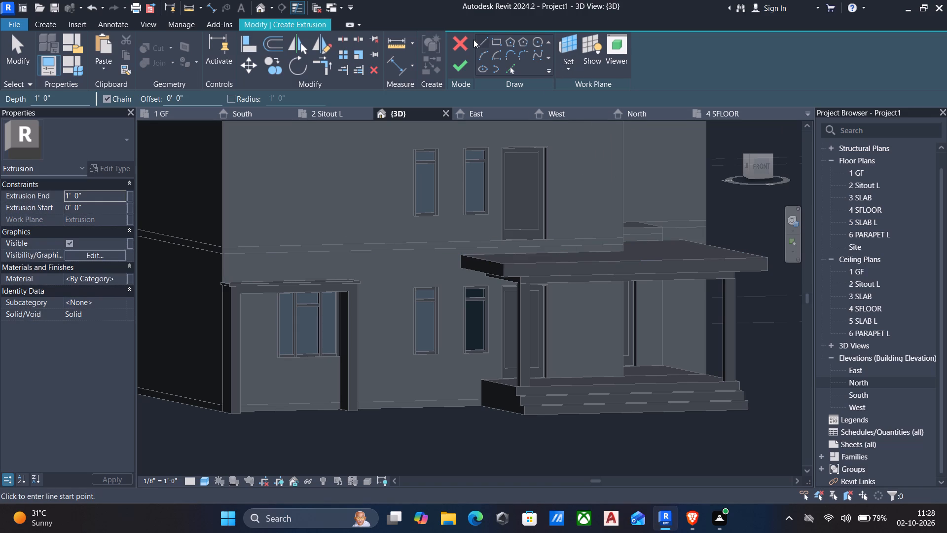
# Sketch a rectangle from the porch roof's front southwest corner with a 2" offset flipped to the inside of the roof outline.
pyautogui.moveTo(494, 43); pyautogui.dragTo(498, 54)
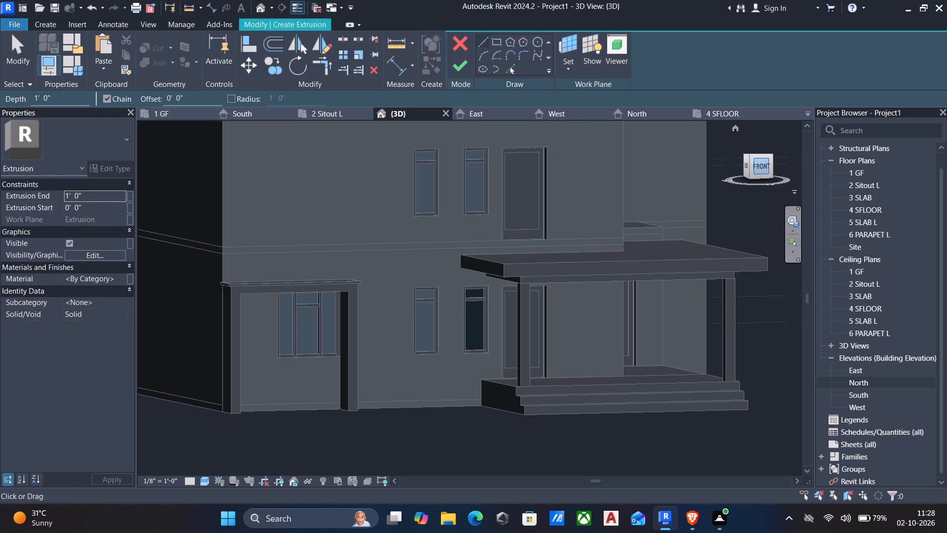
pyautogui.scroll(-3, 754, 208)
pyautogui.keyDown('shift'); pyautogui.moveTo(750, 223); pyautogui.dragTo(719, 235, button='middle'); pyautogui.keyUp('shift')
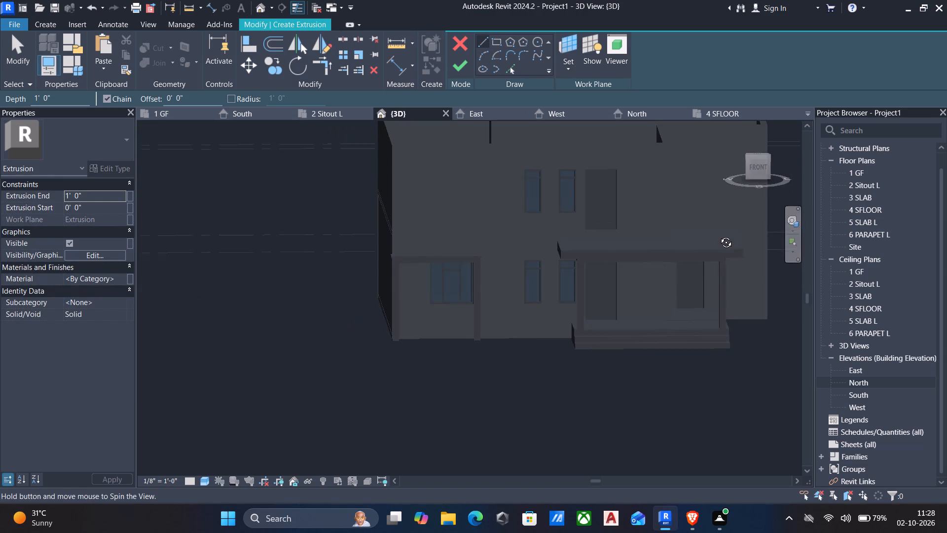
pyautogui.keyDown('shift'); pyautogui.moveTo(719, 235); pyautogui.dragTo(719, 253, button='middle'); pyautogui.keyUp('shift')
pyautogui.scroll(4, 735, 167)
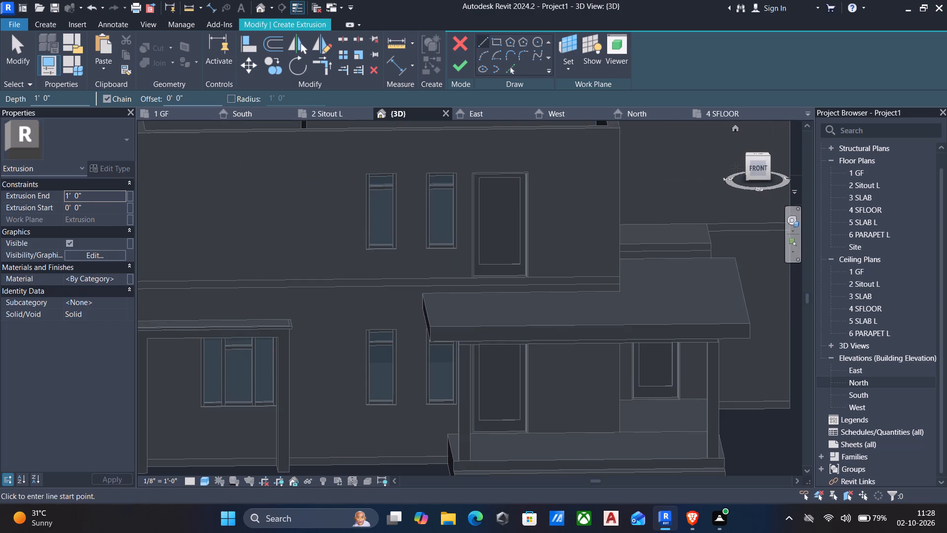
pyautogui.click(761, 153)
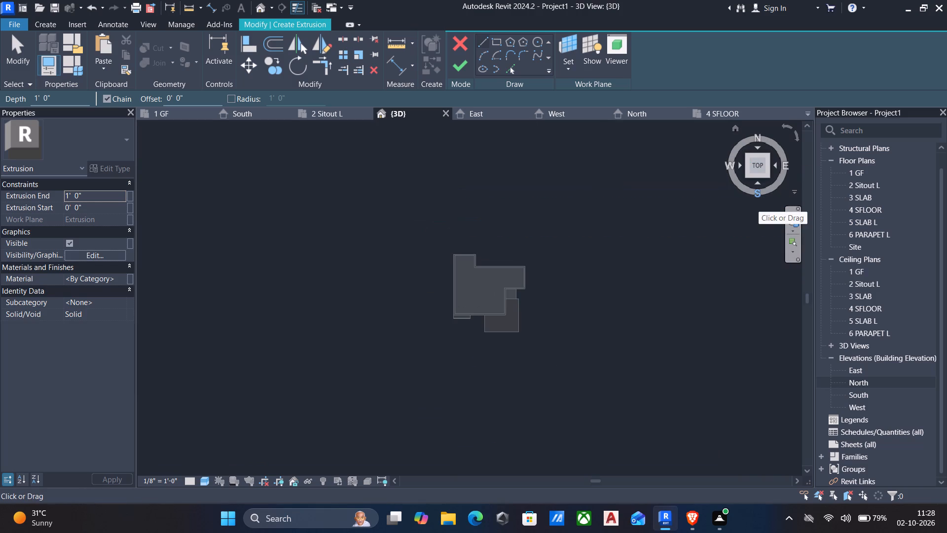
pyautogui.scroll(2, 616, 304)
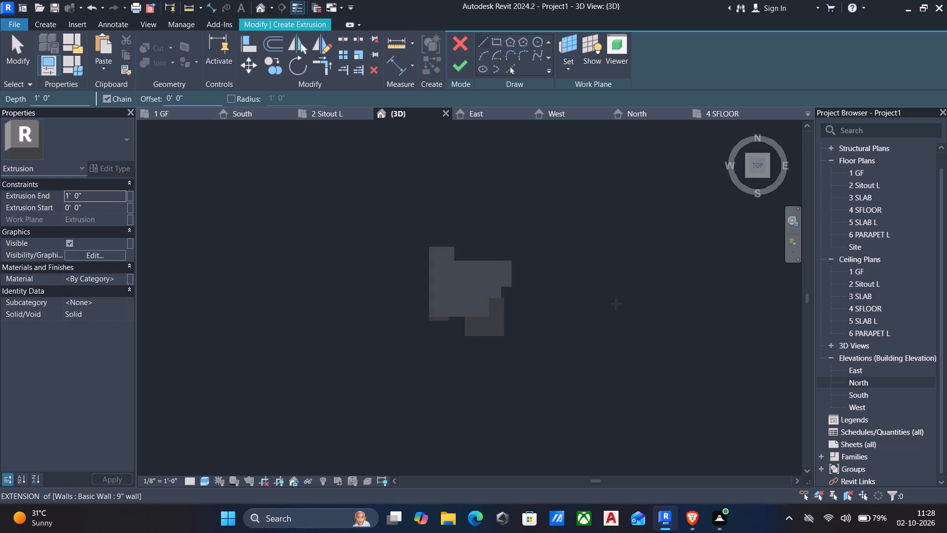
pyautogui.scroll(4, 466, 333)
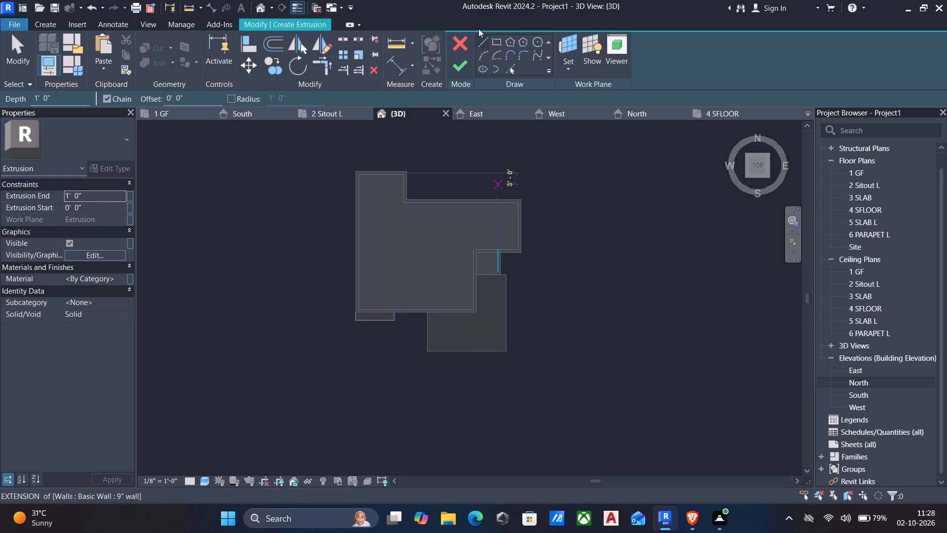
pyautogui.click(495, 43)
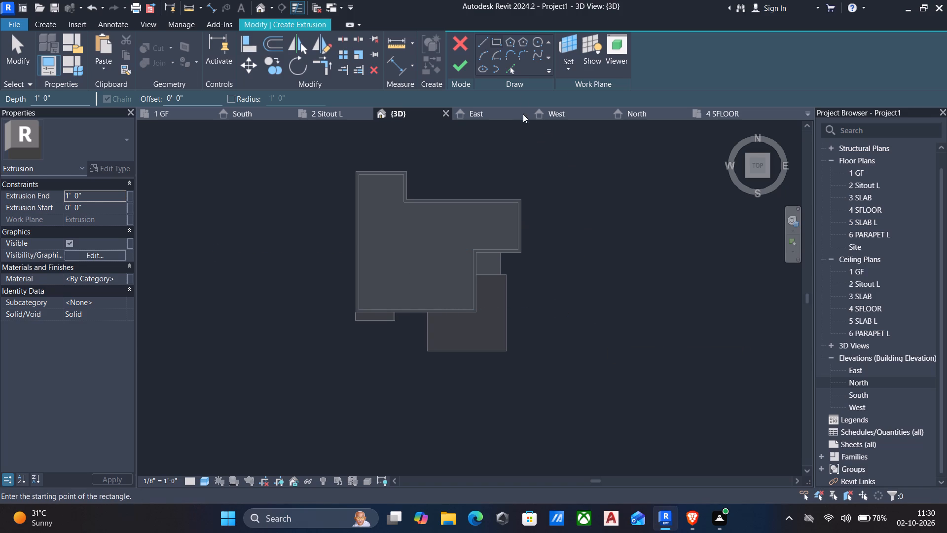
pyautogui.click(495, 42)
pyautogui.click(428, 352)
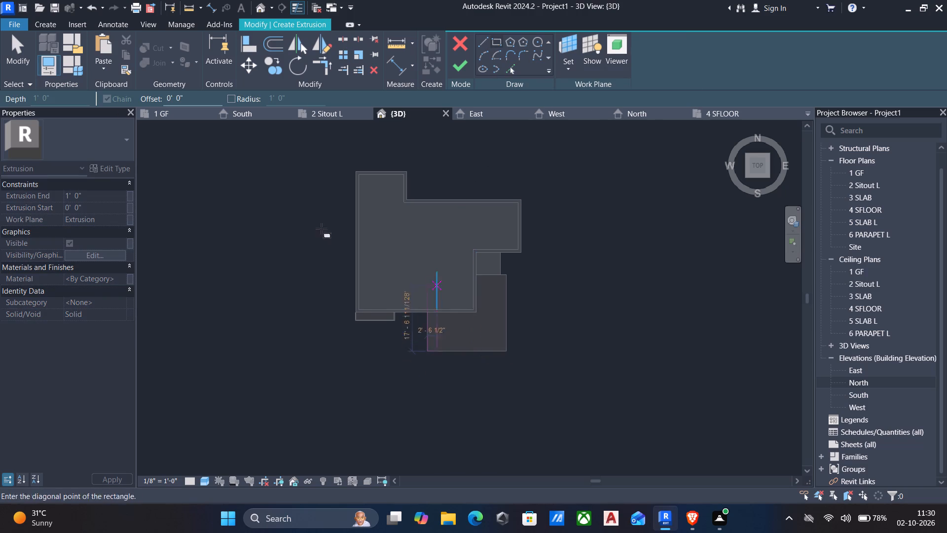
pyautogui.press('Escape')
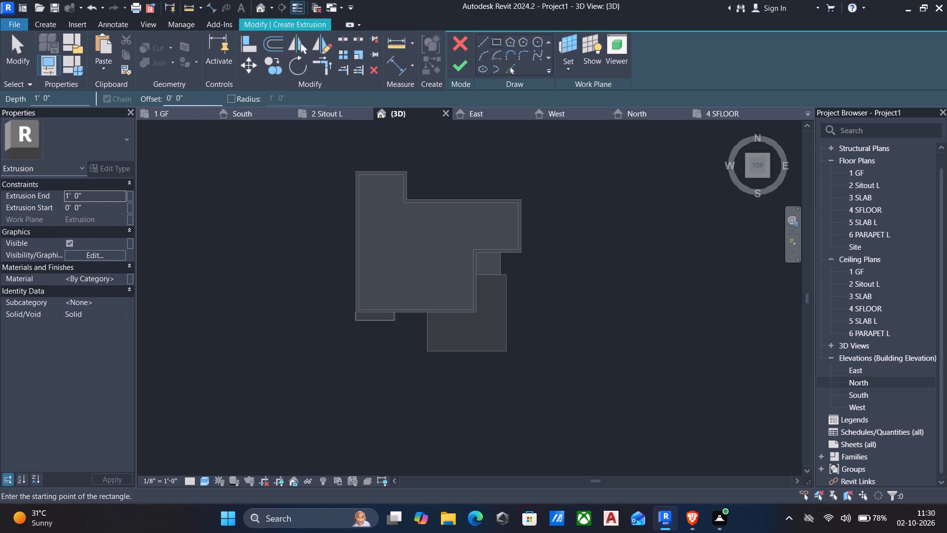
pyautogui.moveTo(195, 99); pyautogui.dragTo(91, 97)
pyautogui.write('2"')
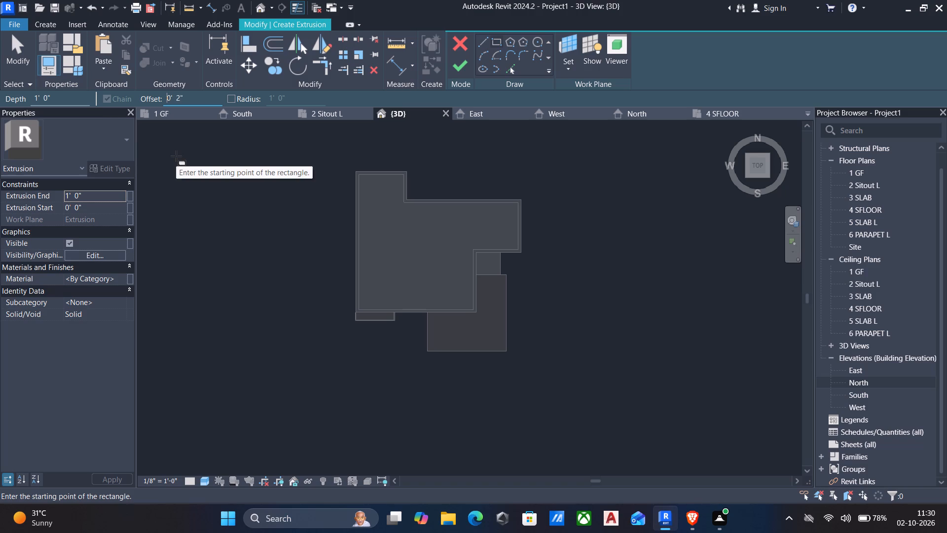
pyautogui.click(428, 350)
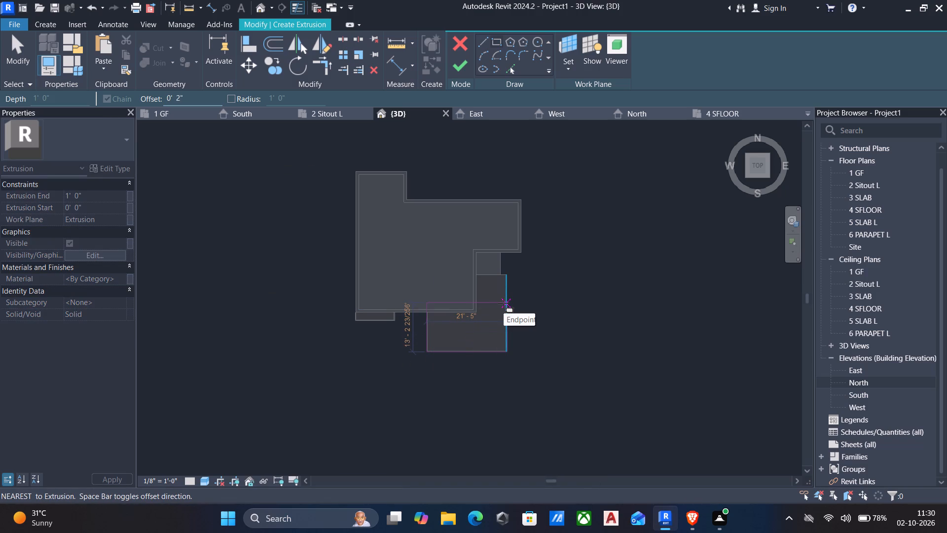
pyautogui.press('space')
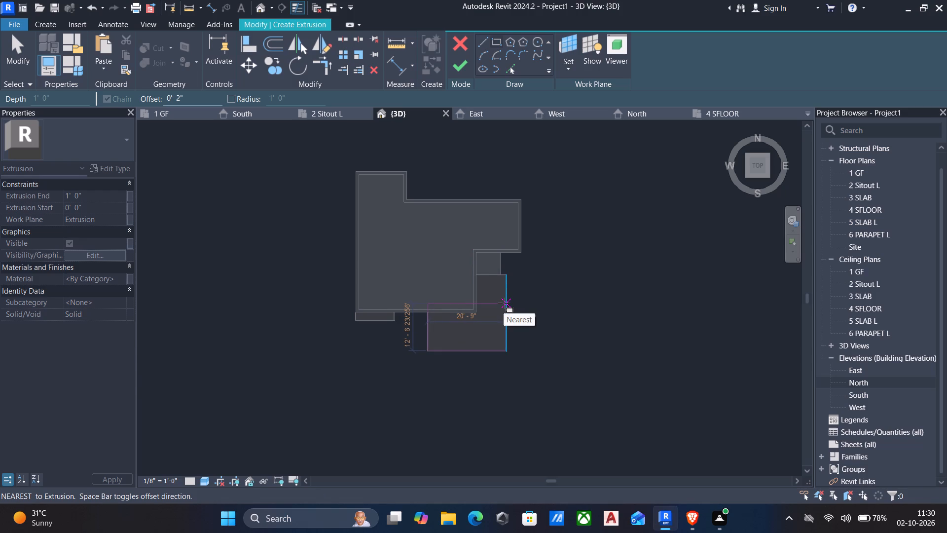
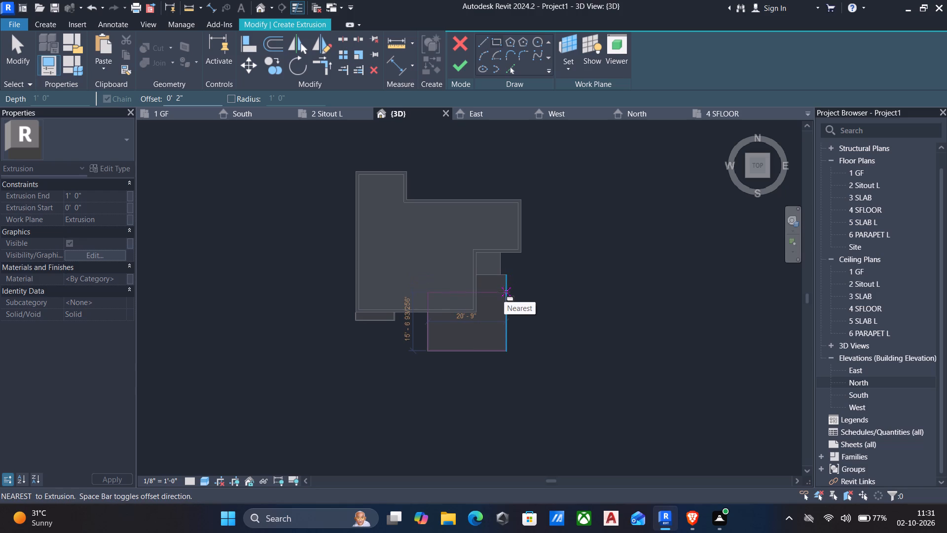
# Flip the 2" offset outside the roof outline and complete the front rectangle at the house's front wall, about 21'-5" by 10'-6".
pyautogui.press('space')
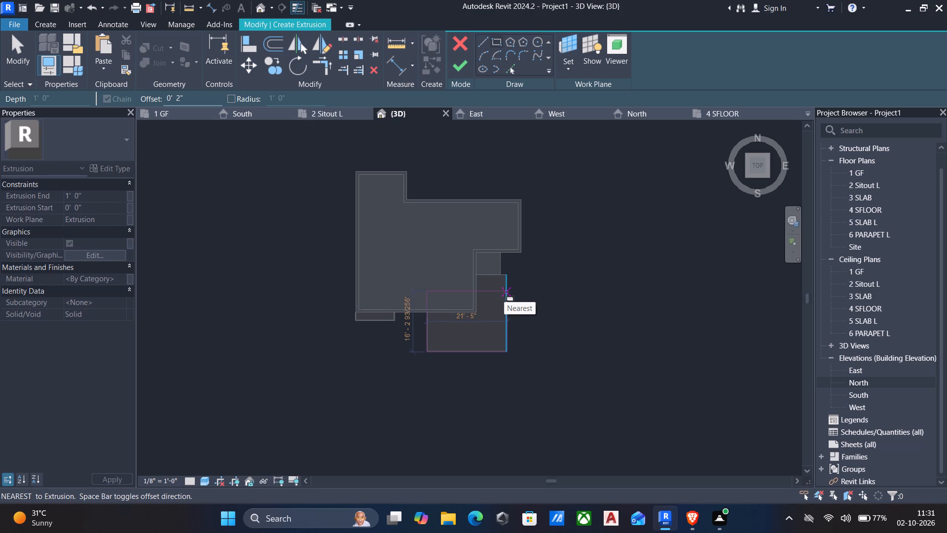
pyautogui.press('space')
pyautogui.press('space')
pyautogui.scroll(4, 504, 292)
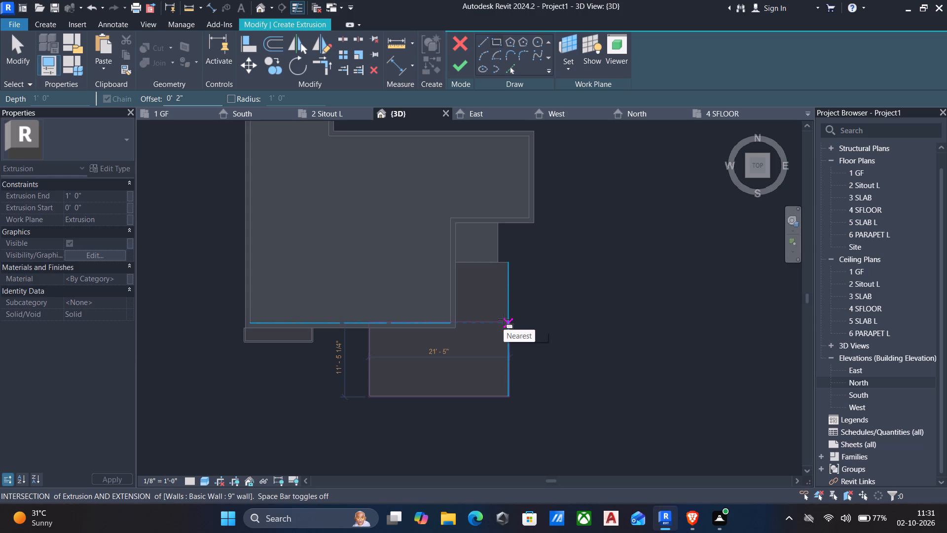
pyautogui.scroll(2, 504, 319)
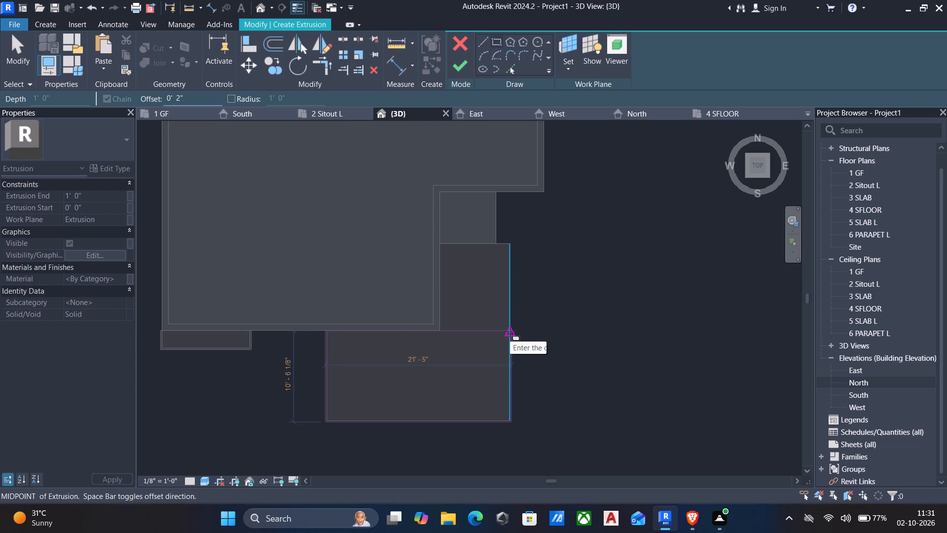
pyautogui.click(510, 331)
pyautogui.press('Escape')
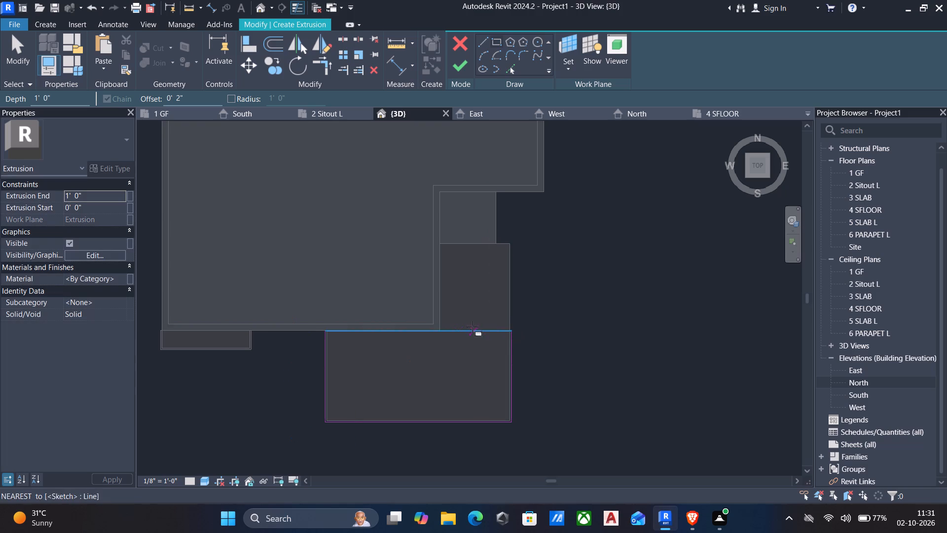
pyautogui.press('Escape')
# Sketch a second rectangle with a 2" outward offset from the porch roof's northeast corner to near the house wall corner, about 9'-7" long.
pyautogui.scroll(4, 437, 335)
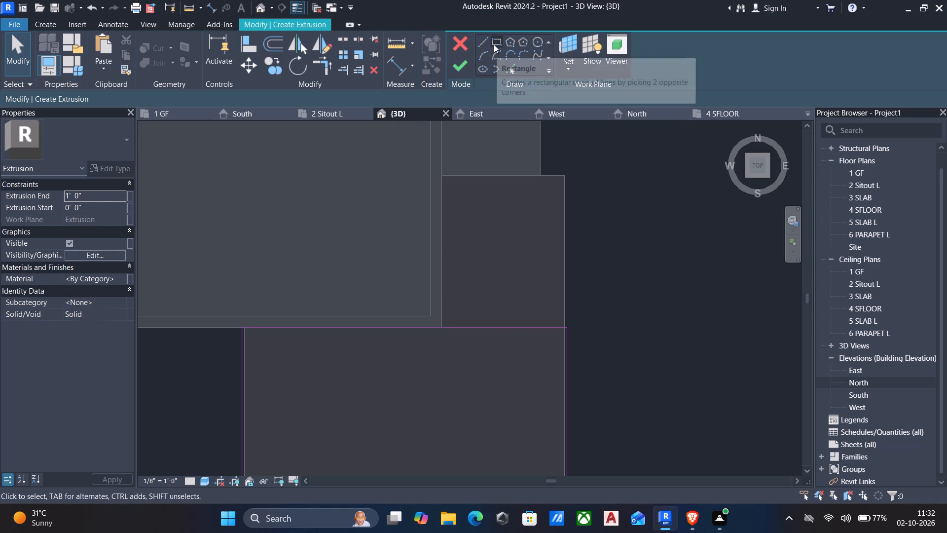
pyautogui.click(566, 345)
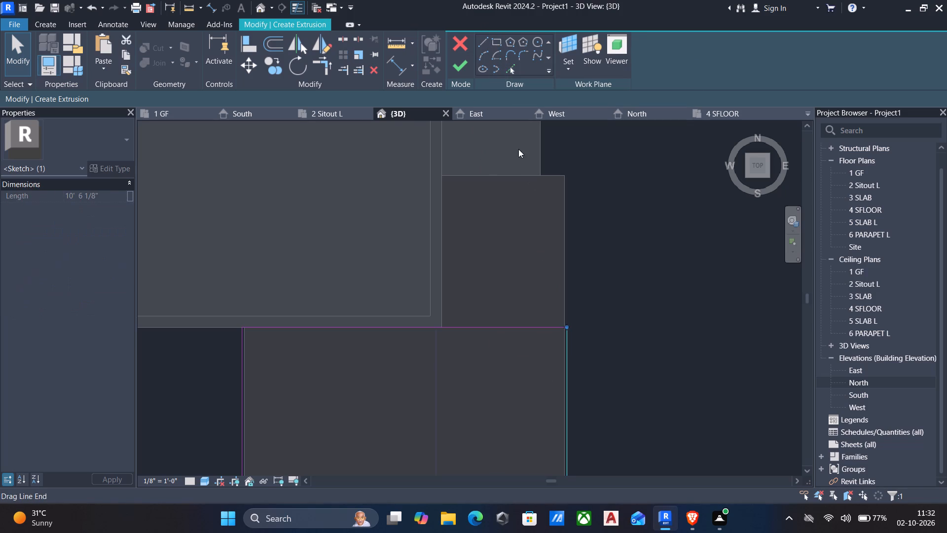
pyautogui.click(491, 39)
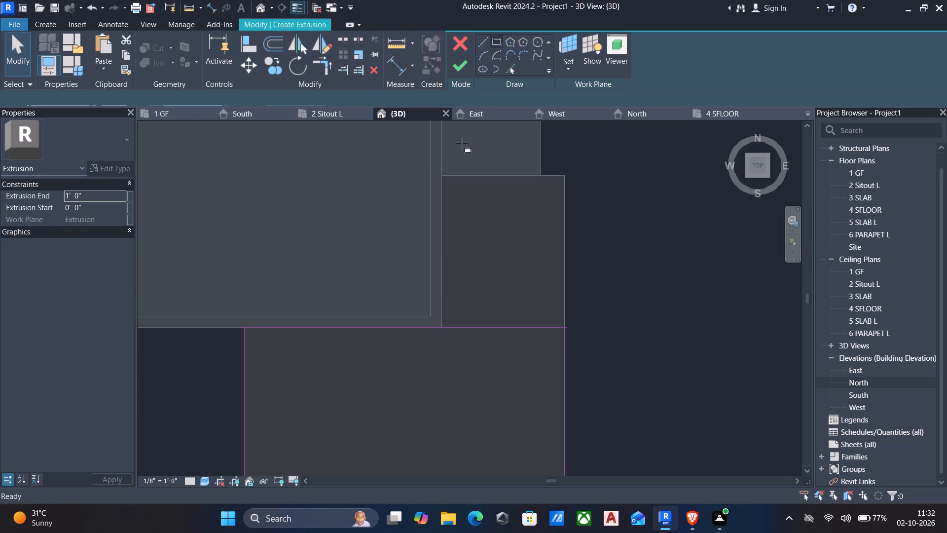
pyautogui.moveTo(186, 97); pyautogui.dragTo(63, 89)
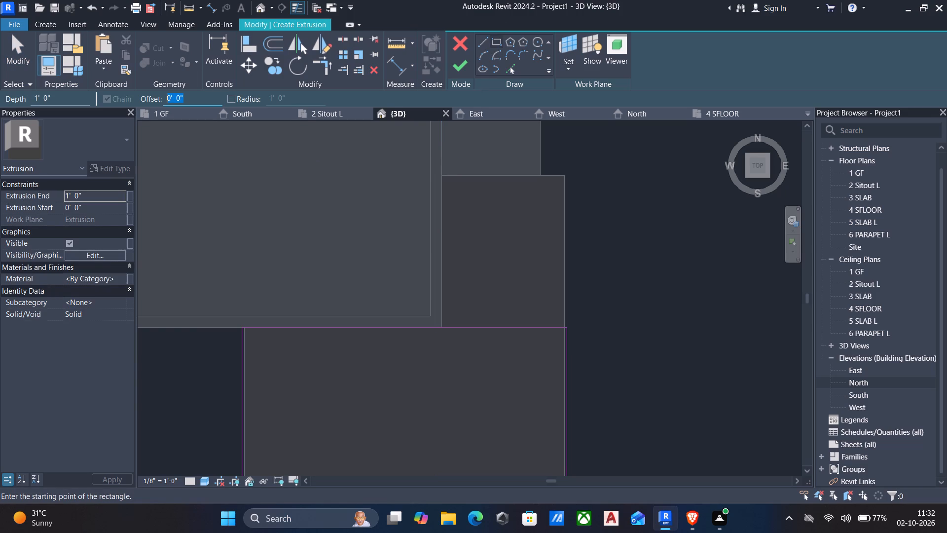
pyautogui.moveTo(63, 89); pyautogui.dragTo(39, 90)
pyautogui.press('2')
pyautogui.hotkey('shift', '"')
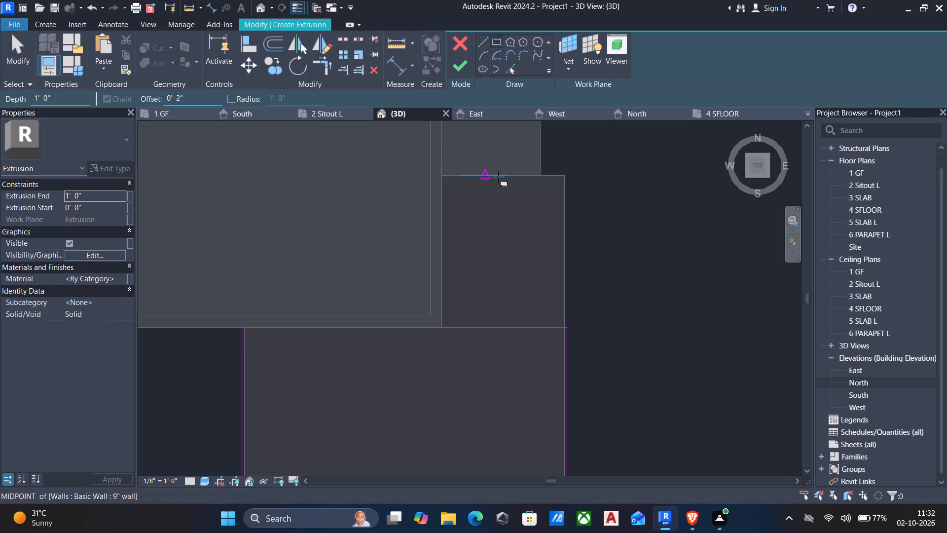
pyautogui.scroll(5, 565, 176)
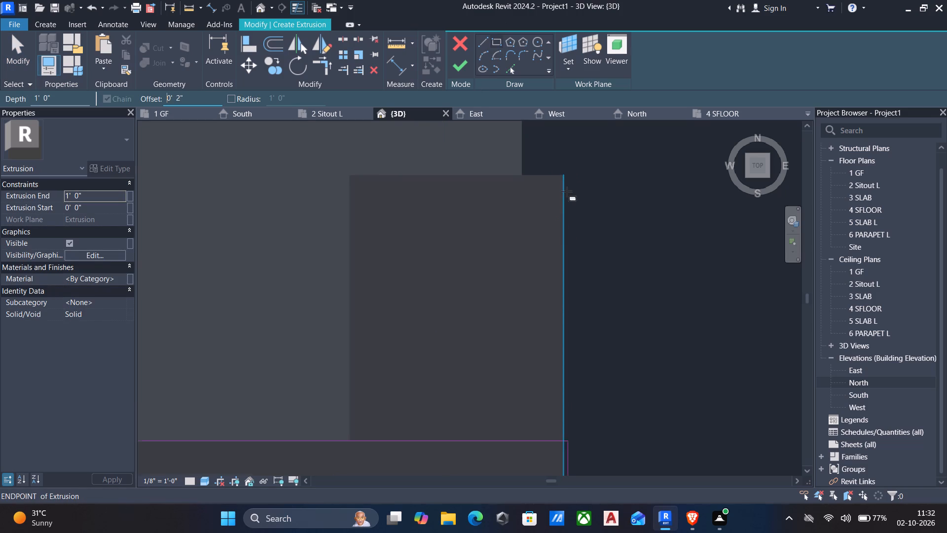
pyautogui.click(564, 175)
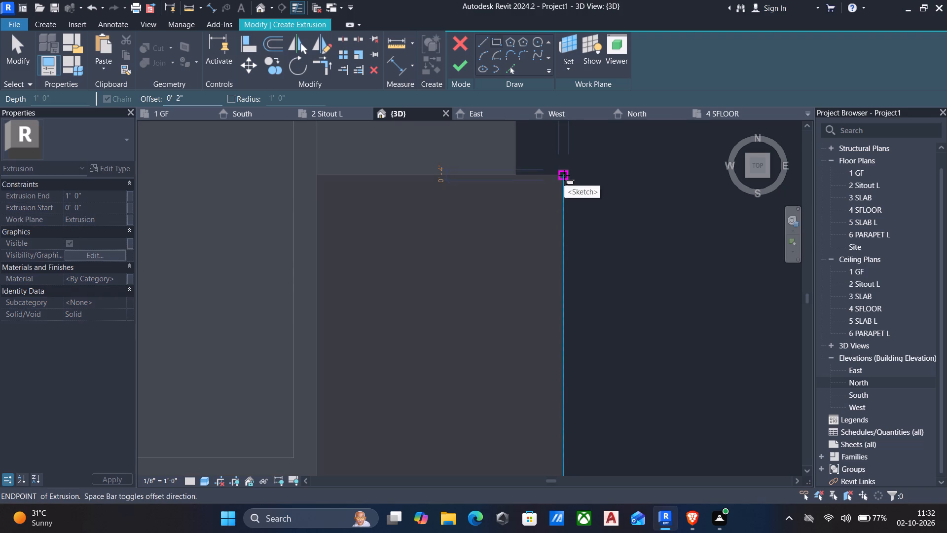
pyautogui.scroll(-4, 564, 175)
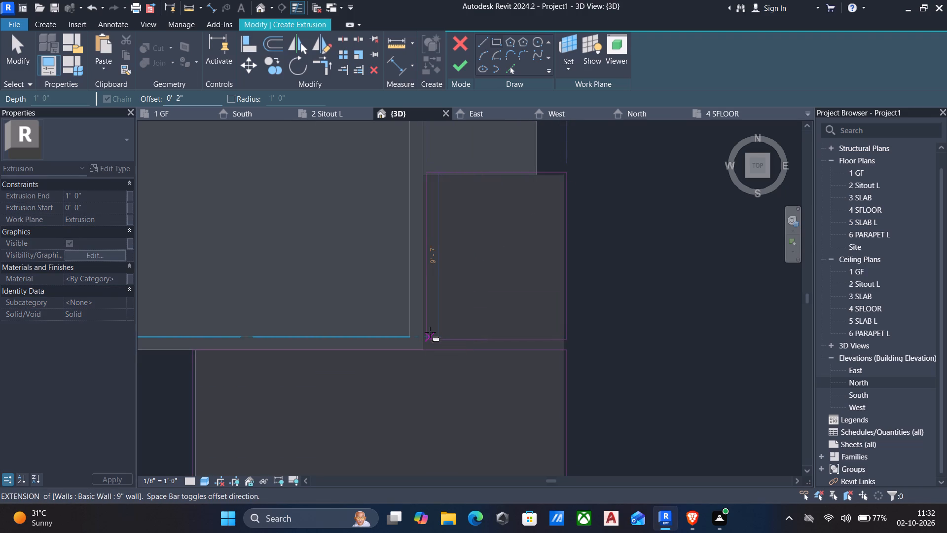
pyautogui.scroll(2, 428, 334)
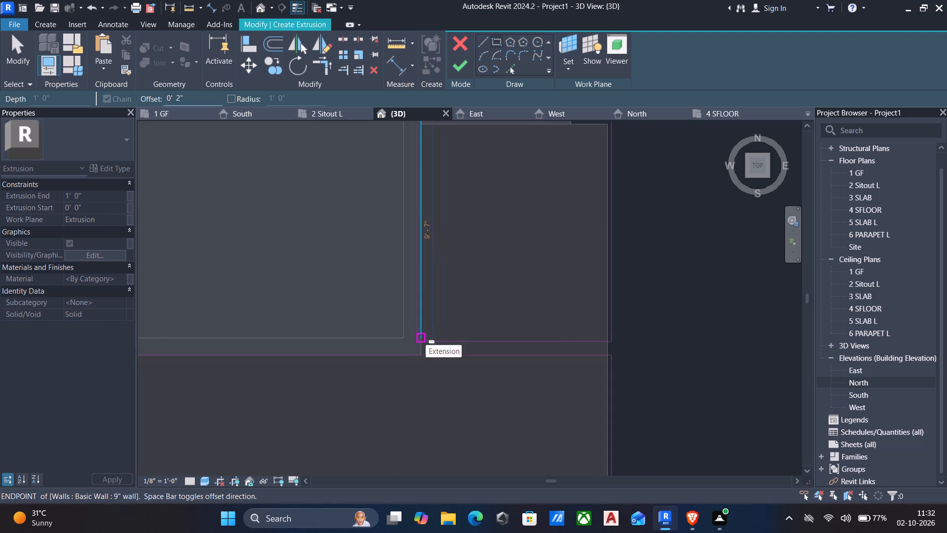
pyautogui.scroll(1, 426, 335)
pyautogui.click(429, 334)
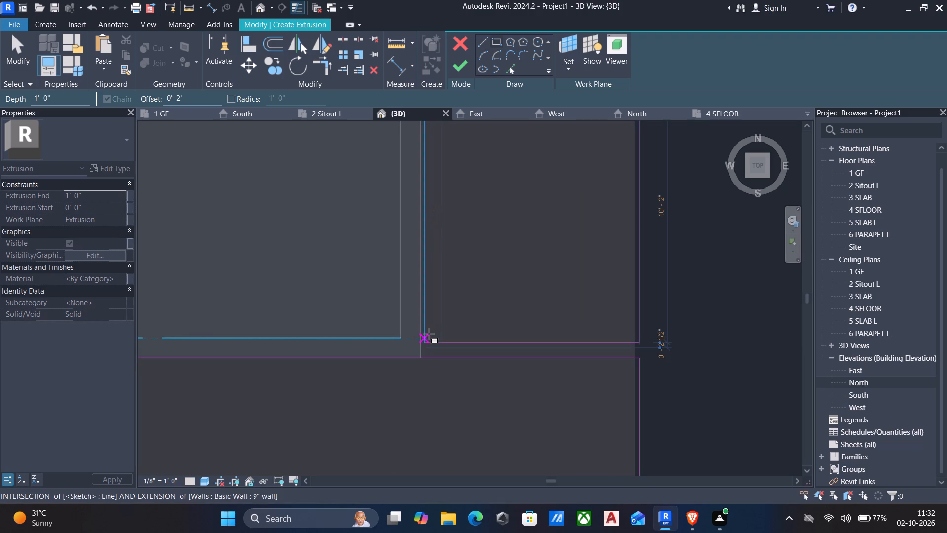
pyautogui.press('Escape')
pyautogui.press('Escape')
# Nudge the second rectangle's west line onto the house wall face and its north line onto the porch roof's rear edge.
pyautogui.click(427, 314)
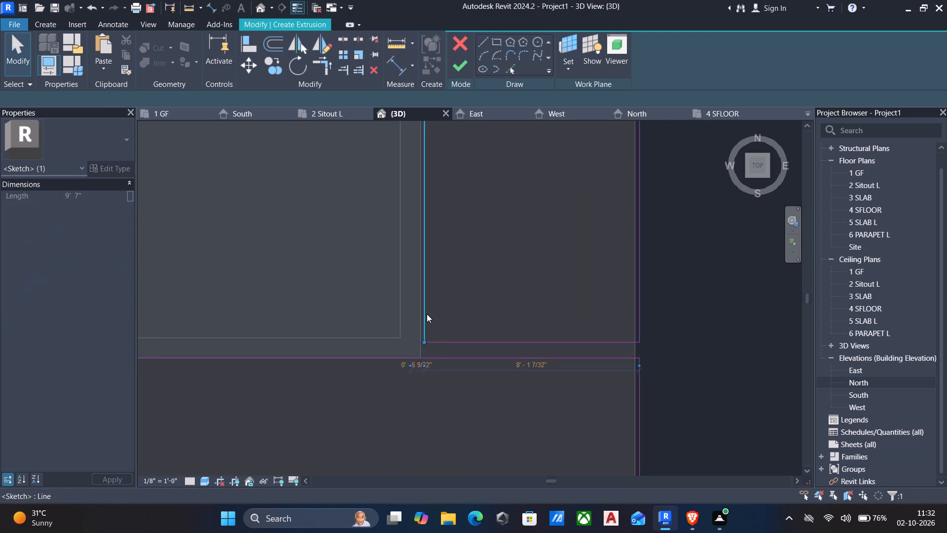
pyautogui.press('Left')
pyautogui.press('Left')
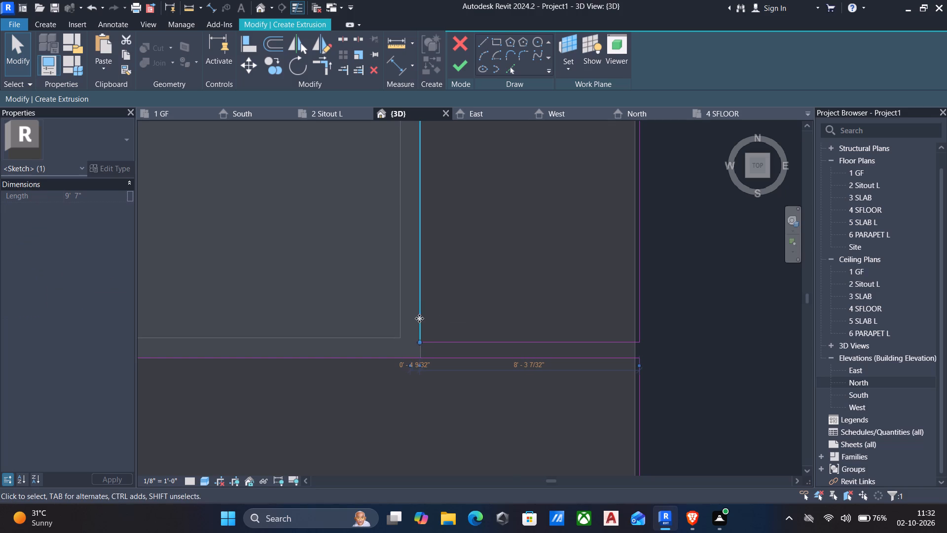
pyautogui.press('Escape')
pyautogui.scroll(-2, 465, 263)
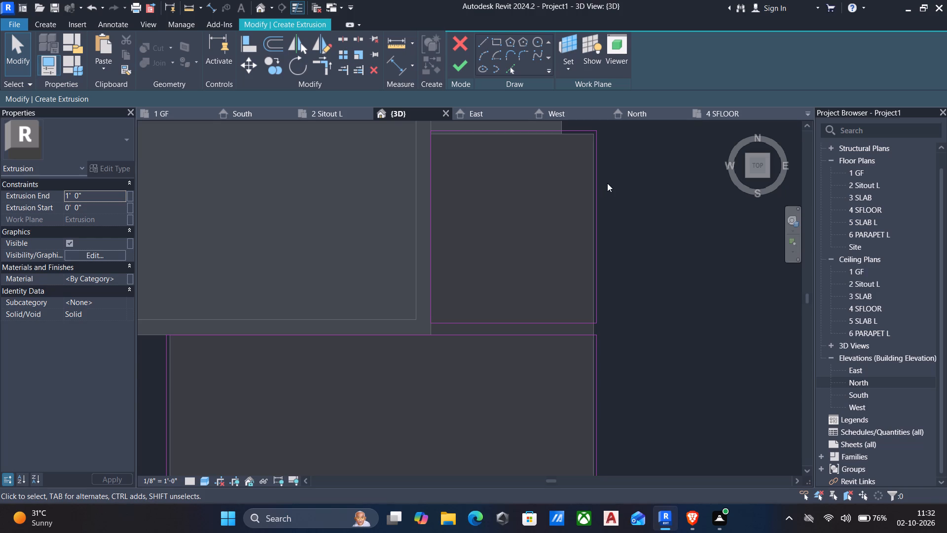
pyautogui.click(533, 130)
pyautogui.press('Down')
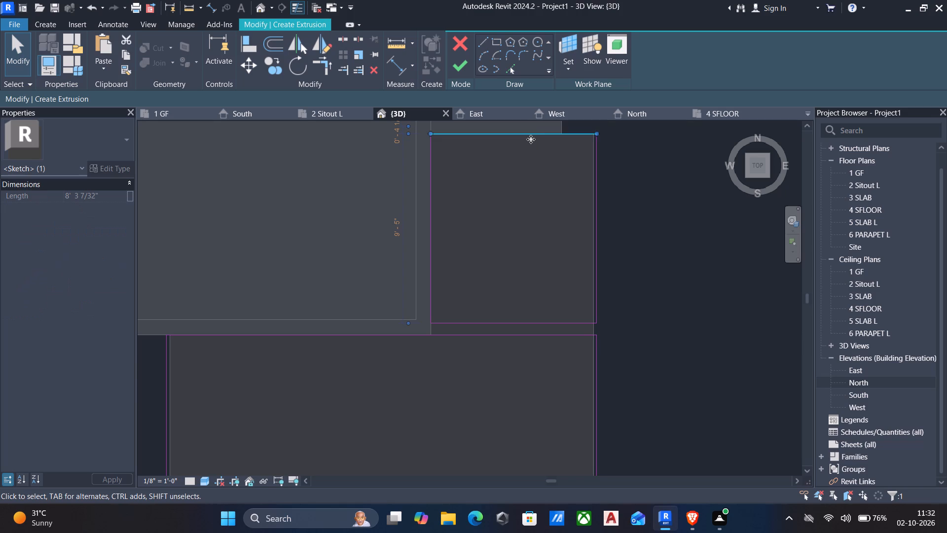
pyautogui.press('Escape')
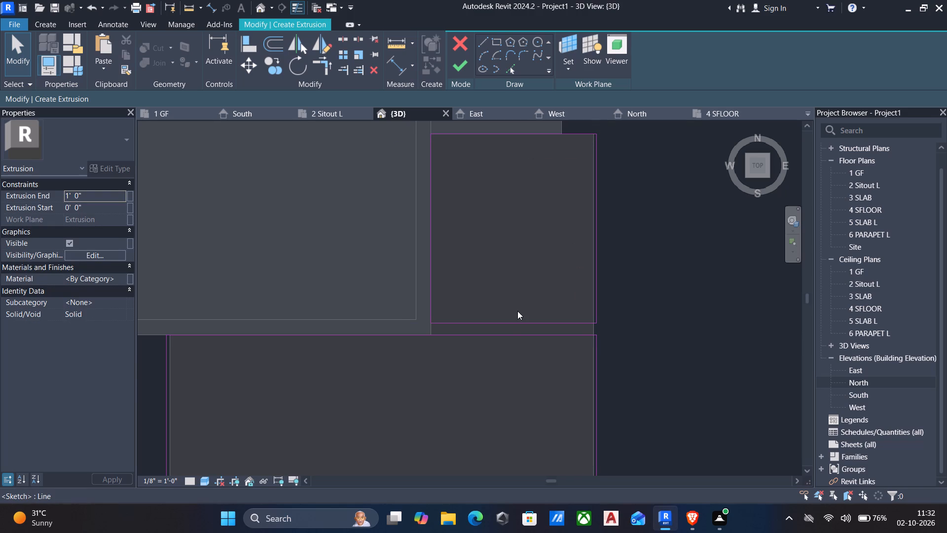
# Delete the second rectangle's south line and trim the remaining inner lines into a corner at the house wall.
pyautogui.click(508, 320)
pyautogui.press('Delete')
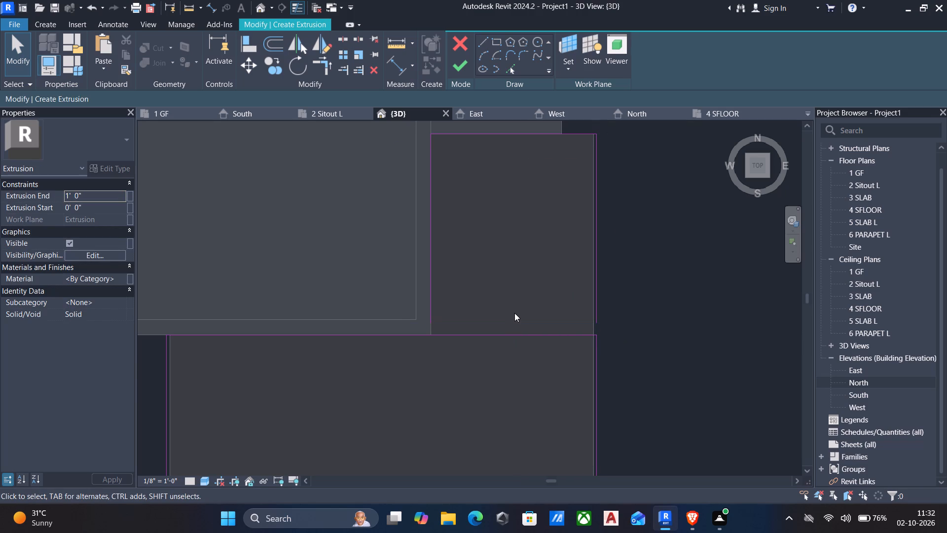
pyautogui.write('tr')
pyautogui.click(401, 335)
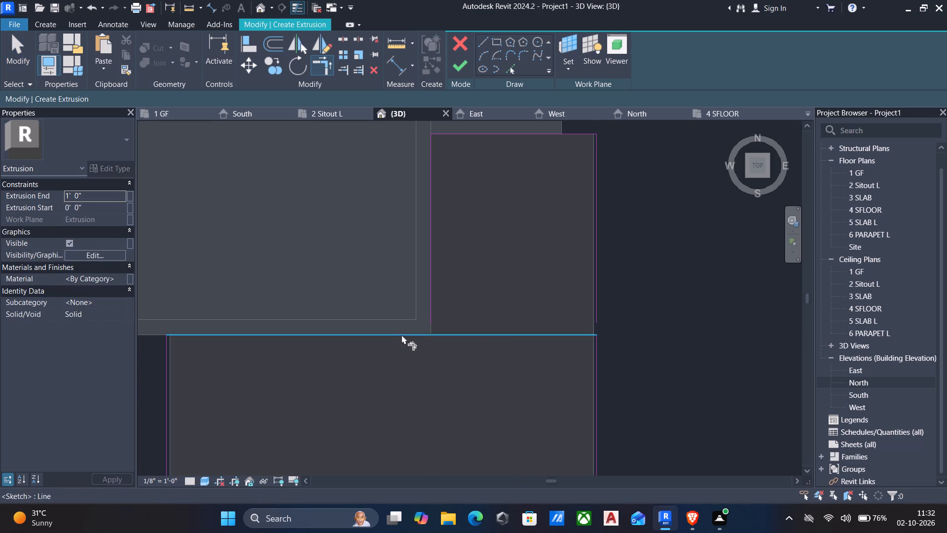
pyautogui.click(427, 293)
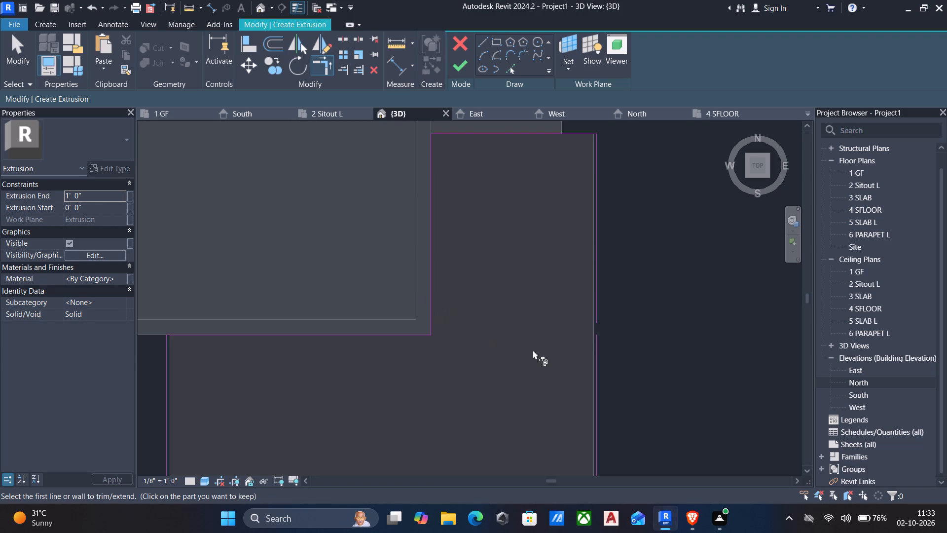
pyautogui.press('Escape')
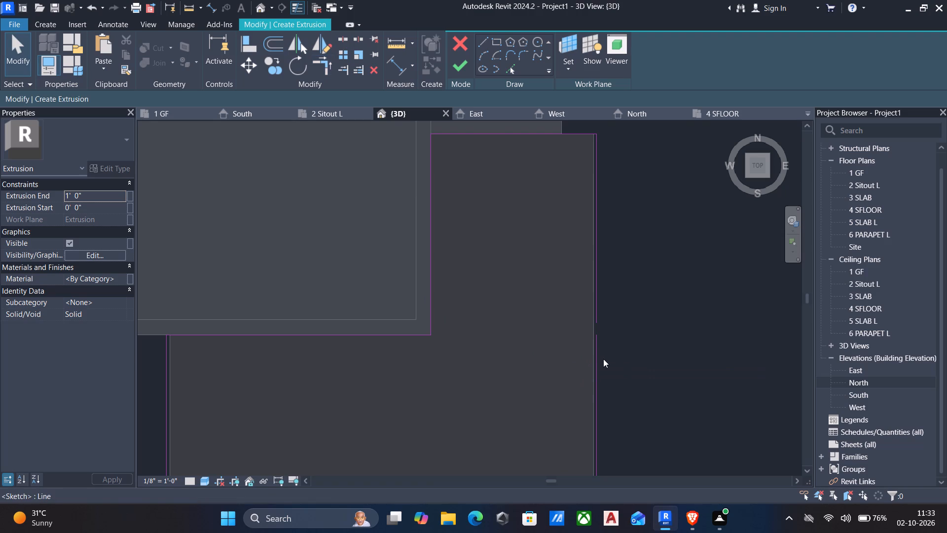
# Extend the front rectangle's east line north to meet the rear section's east line, closing the L-shaped outline.
pyautogui.click(598, 369)
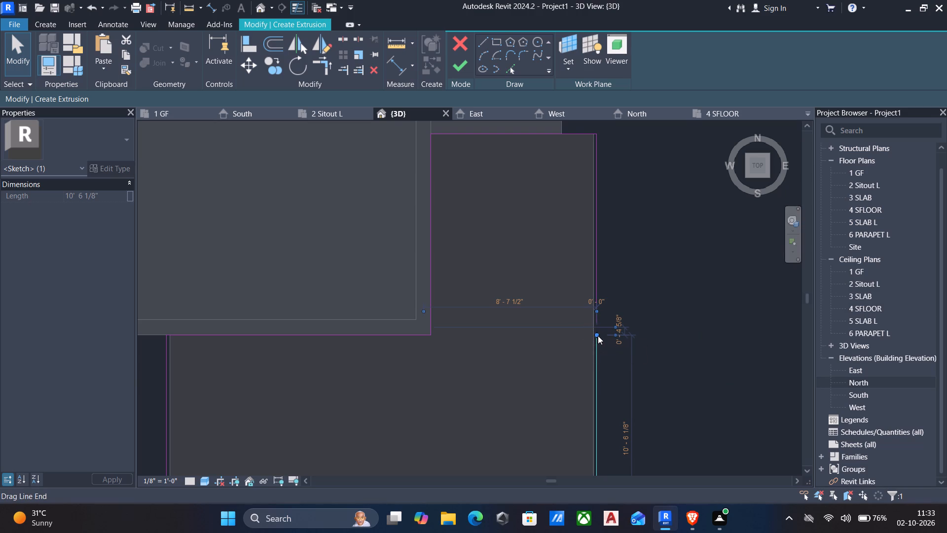
pyautogui.moveTo(598, 336); pyautogui.dragTo(597, 320)
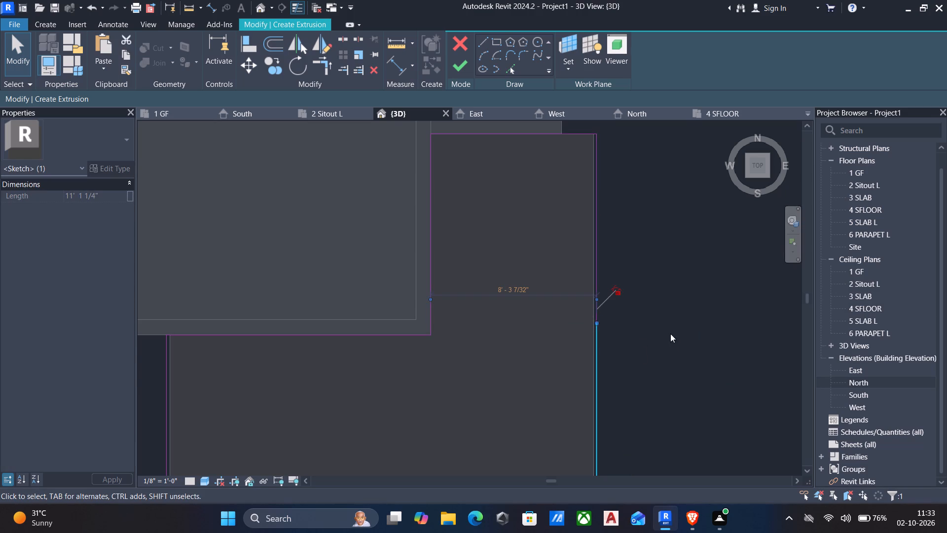
pyautogui.press('Escape')
# Finish the L-shaped sketch as an extrusion with a depth of 1' 0".
pyautogui.scroll(-3, 659, 320)
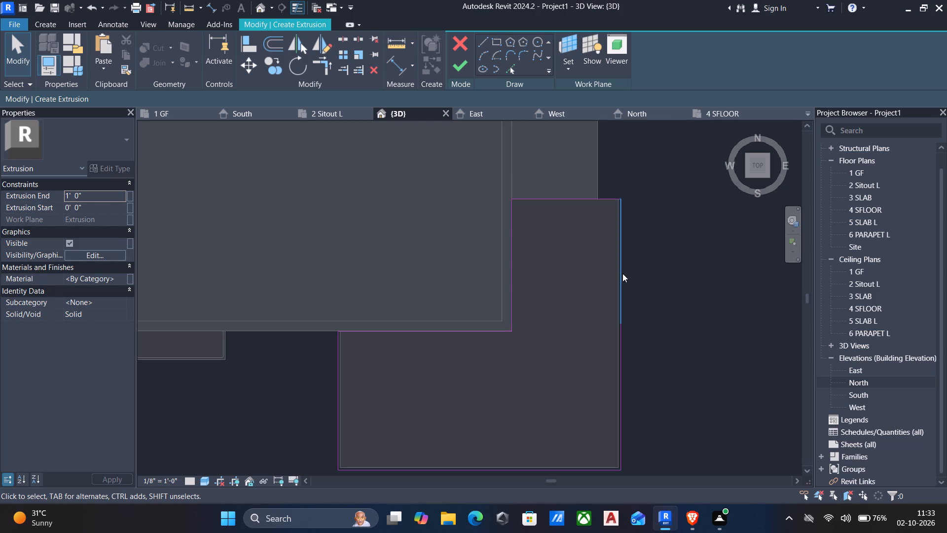
pyautogui.scroll(-5, 590, 236)
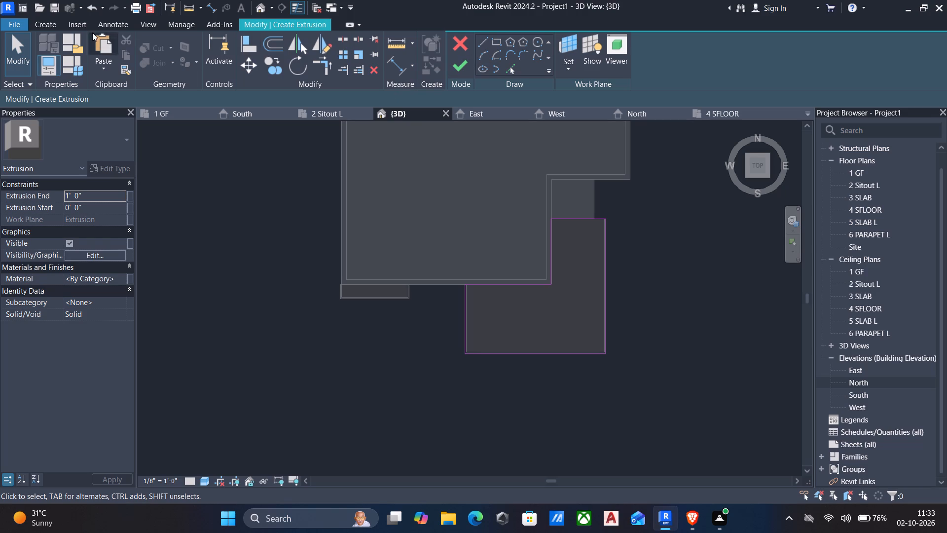
pyautogui.click(47, 24)
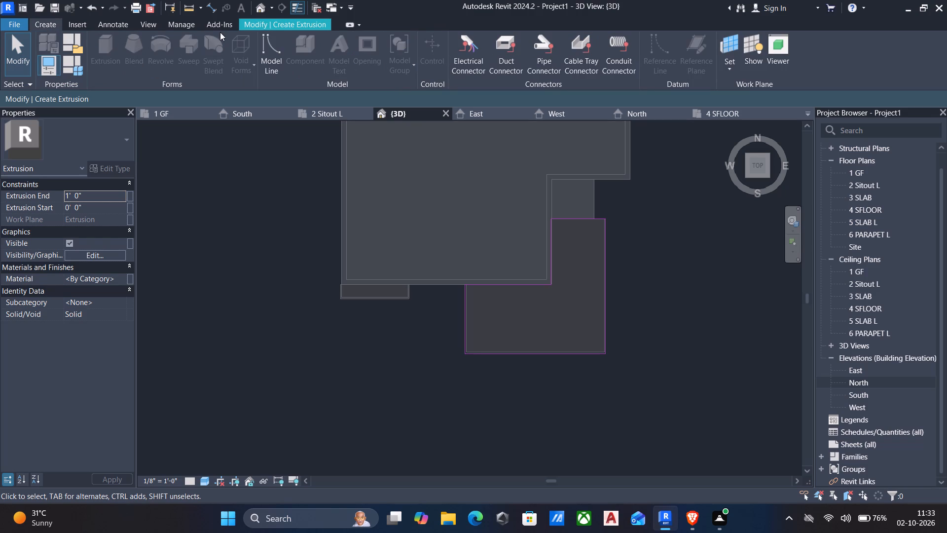
pyautogui.click(273, 29)
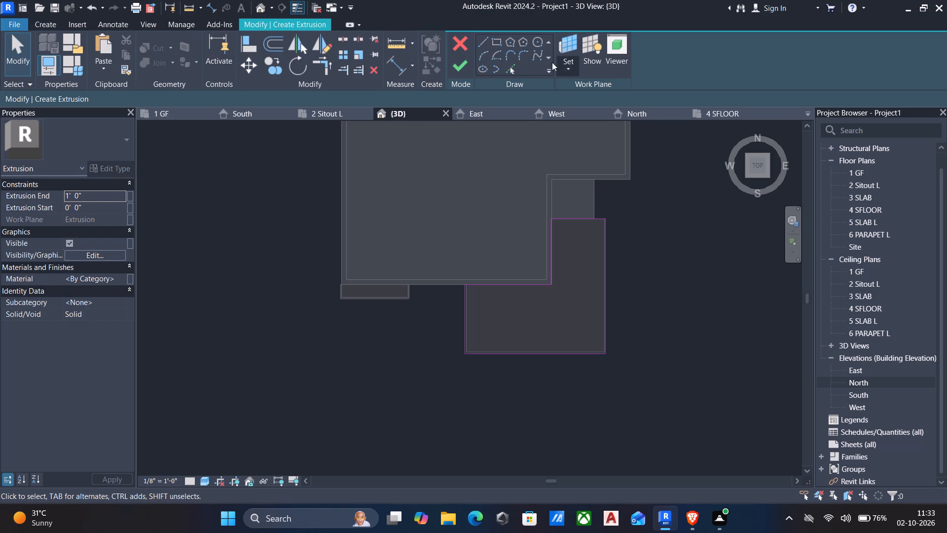
pyautogui.click(459, 72)
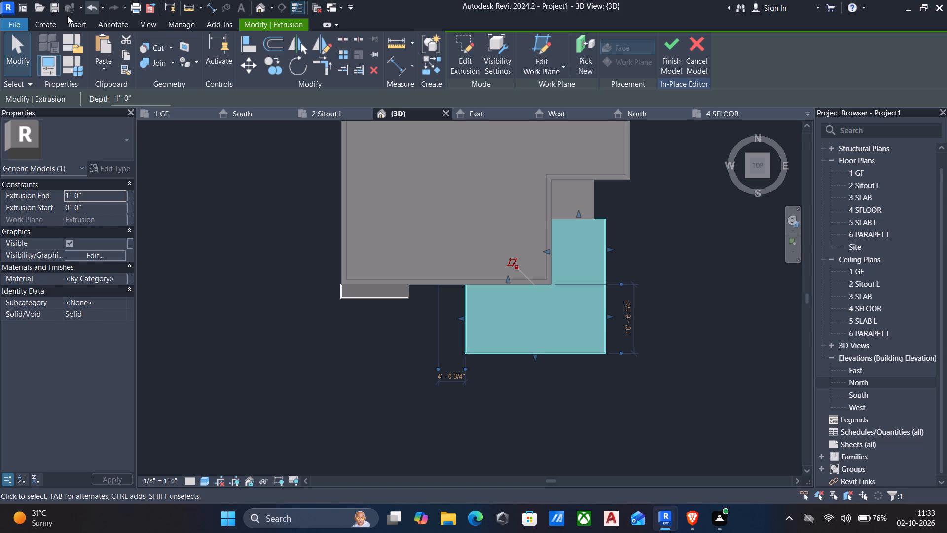
# Start a new extrusion sketch using the top face of the L-shaped porch roof extrusion as its work plane.
pyautogui.click(43, 21)
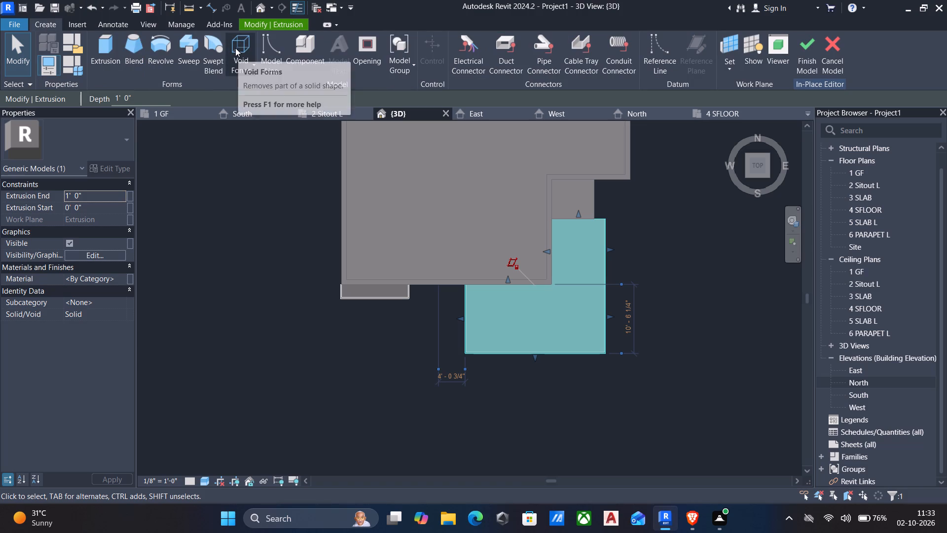
pyautogui.click(103, 47)
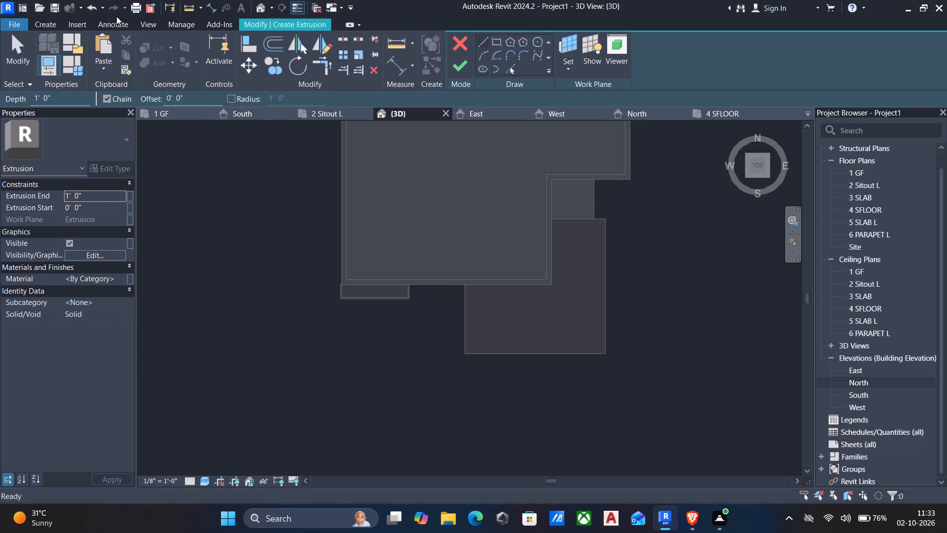
pyautogui.click(570, 71)
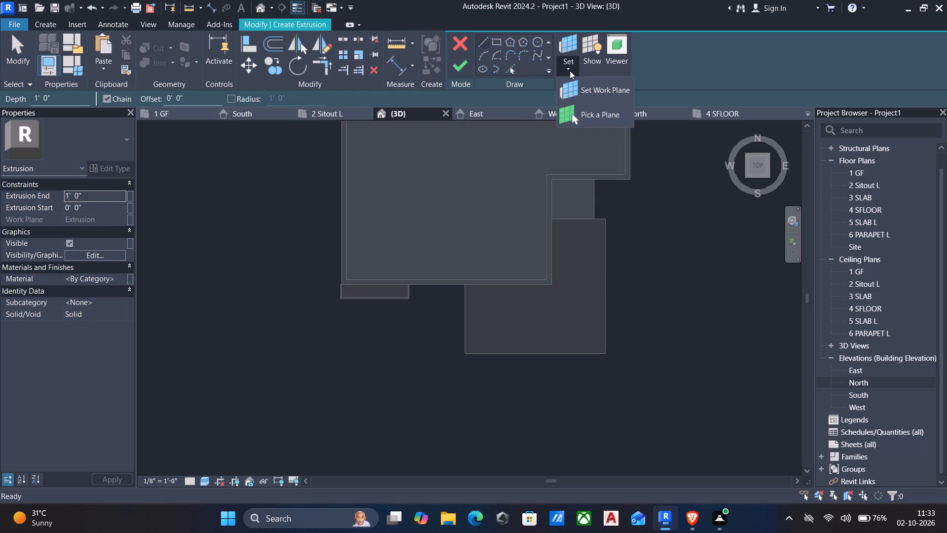
pyautogui.click(576, 109)
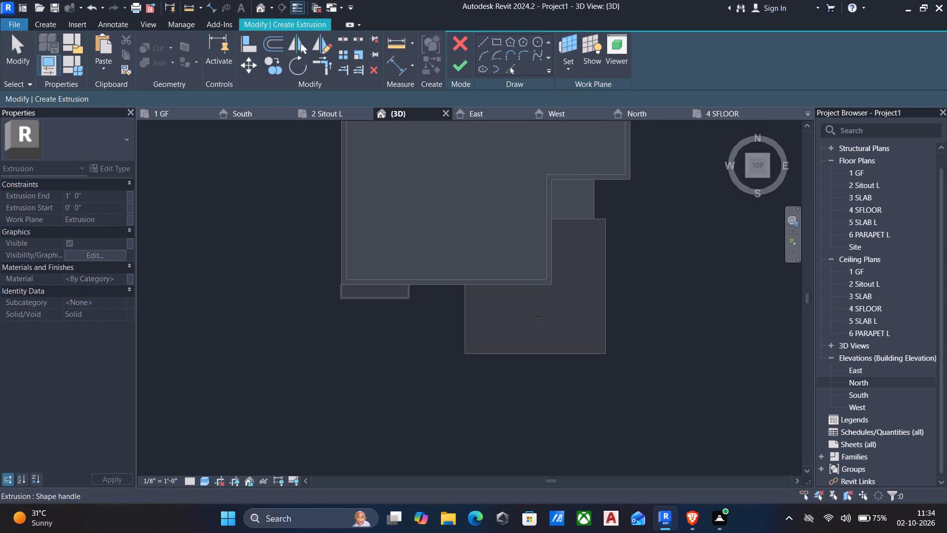
pyautogui.click(556, 349)
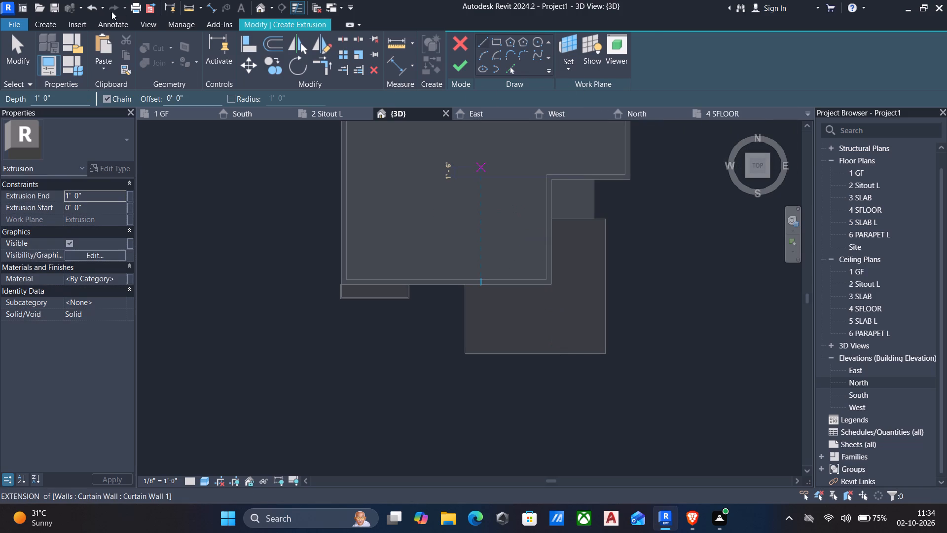
# Sketch a rectangle inset by a 2" offset within the porch roof's front section, about 20' 6" by 10' 0".
pyautogui.click(492, 40)
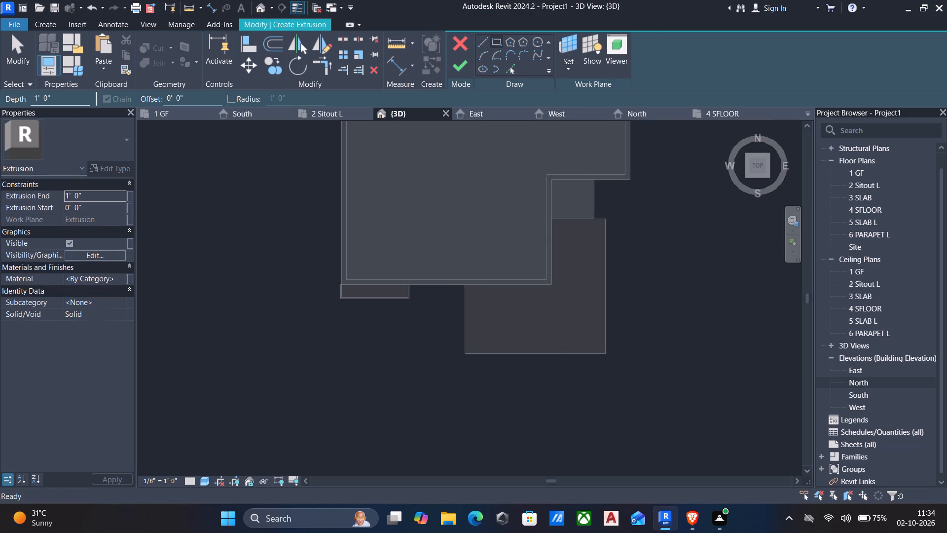
pyautogui.moveTo(205, 97); pyautogui.dragTo(0, 86)
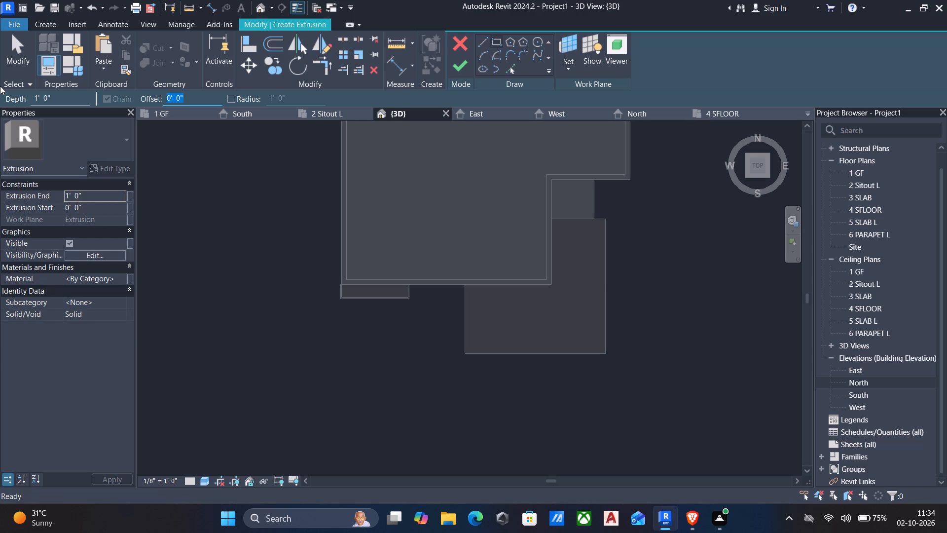
pyautogui.press('2')
pyautogui.hotkey('shift', '"')
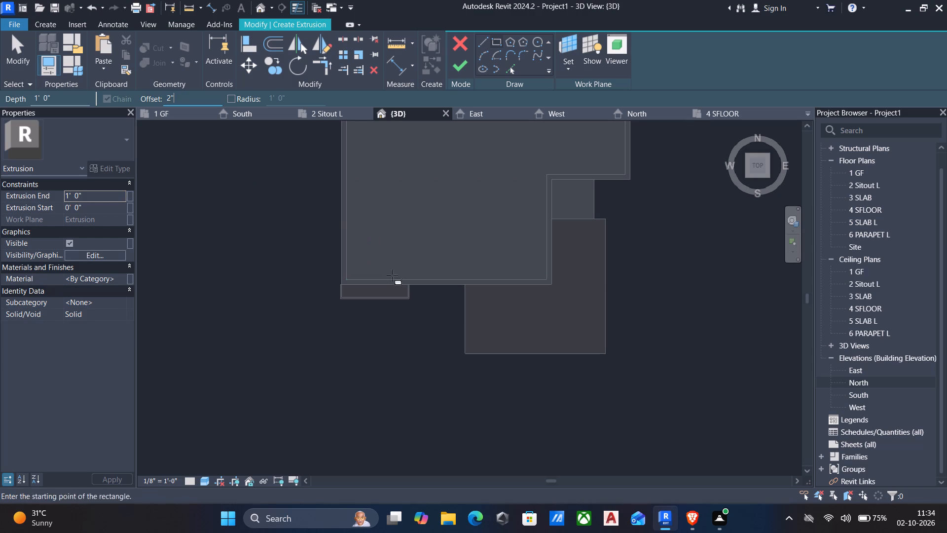
pyautogui.click(465, 351)
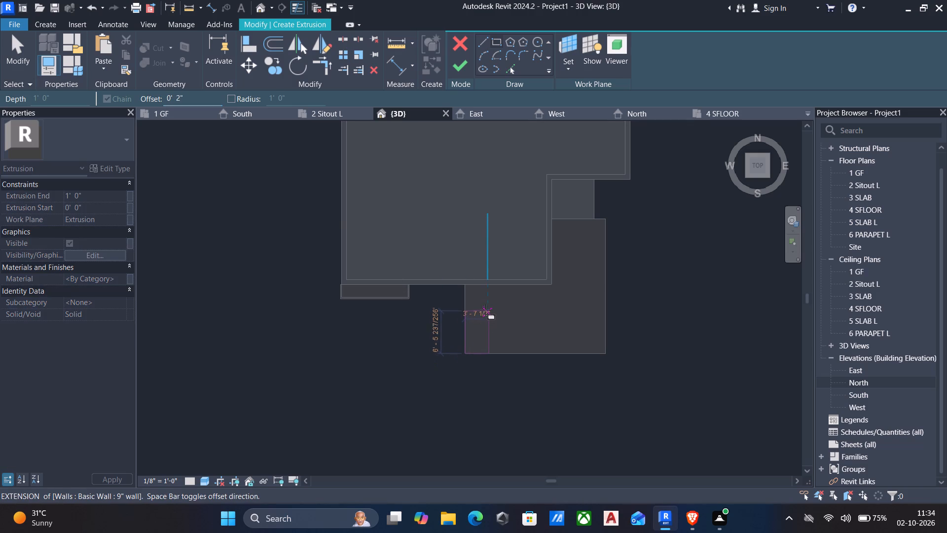
pyautogui.press('space')
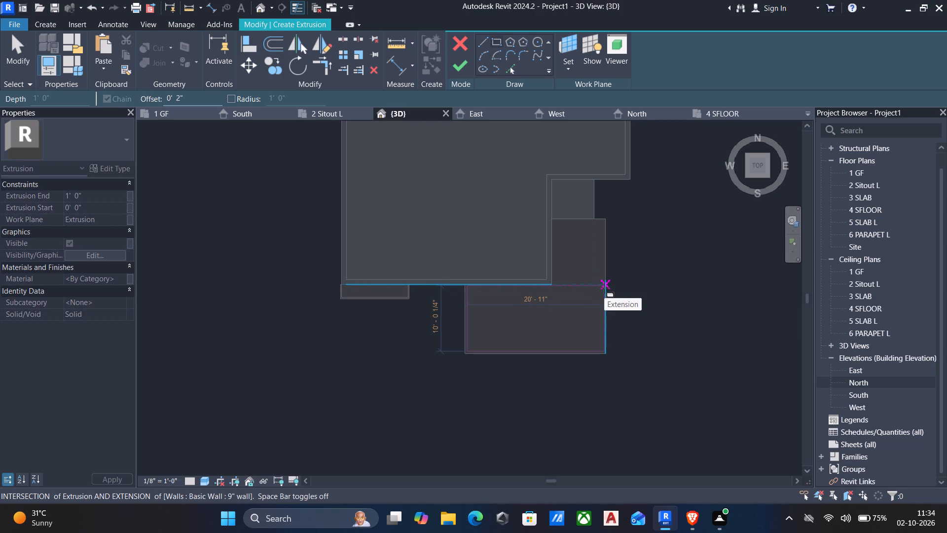
pyautogui.scroll(7, 604, 288)
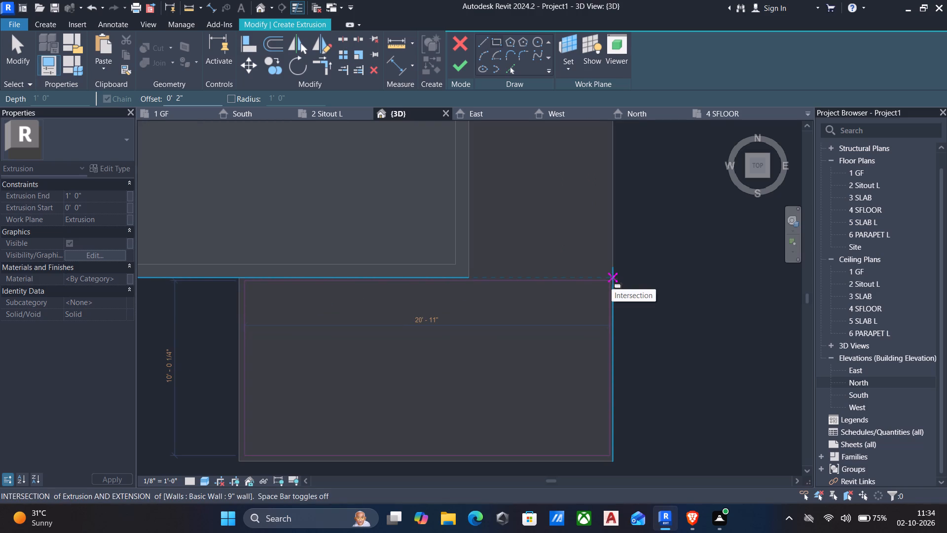
pyautogui.scroll(2, 612, 279)
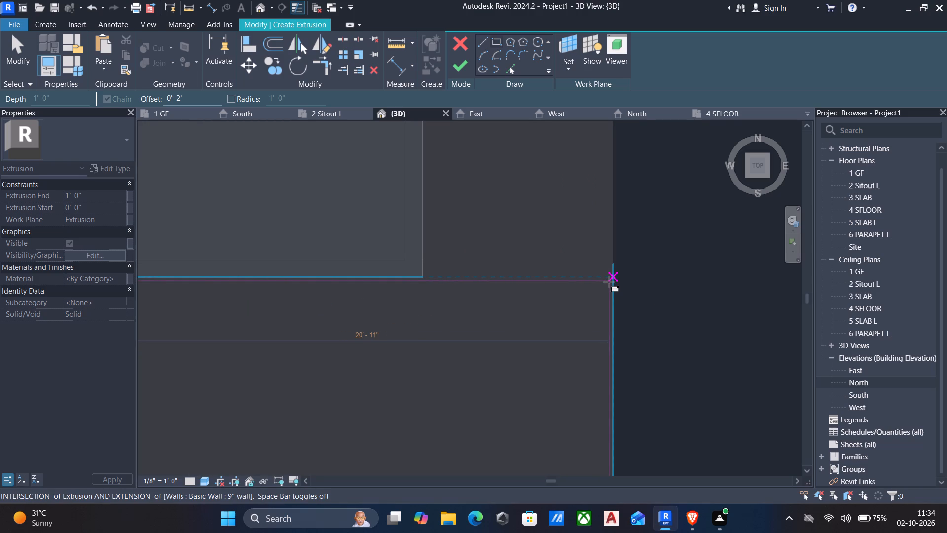
pyautogui.scroll(3, 609, 282)
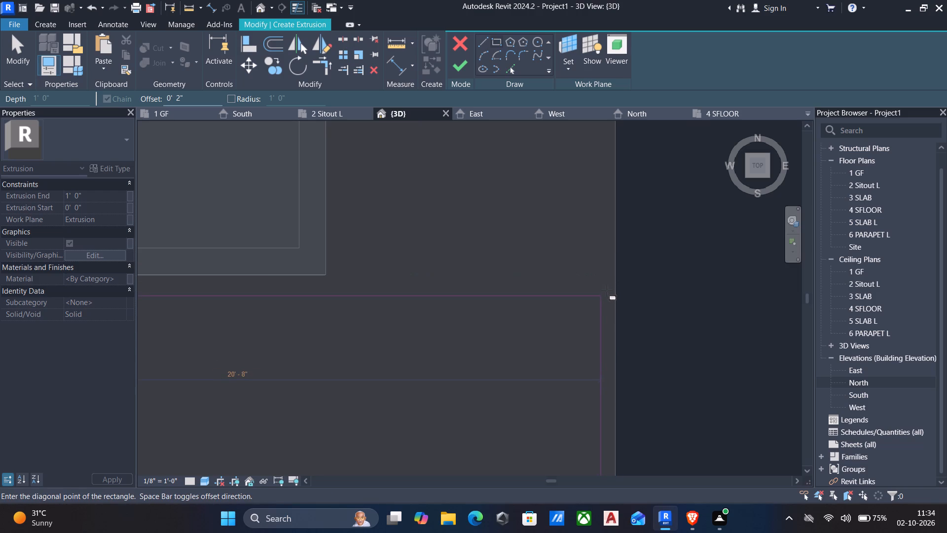
pyautogui.scroll(-3, 607, 293)
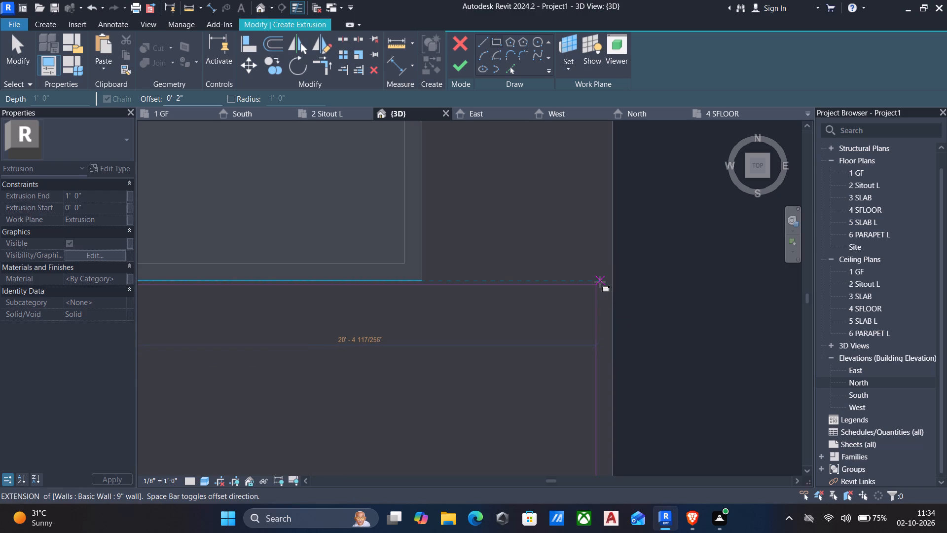
pyautogui.scroll(-4, 600, 282)
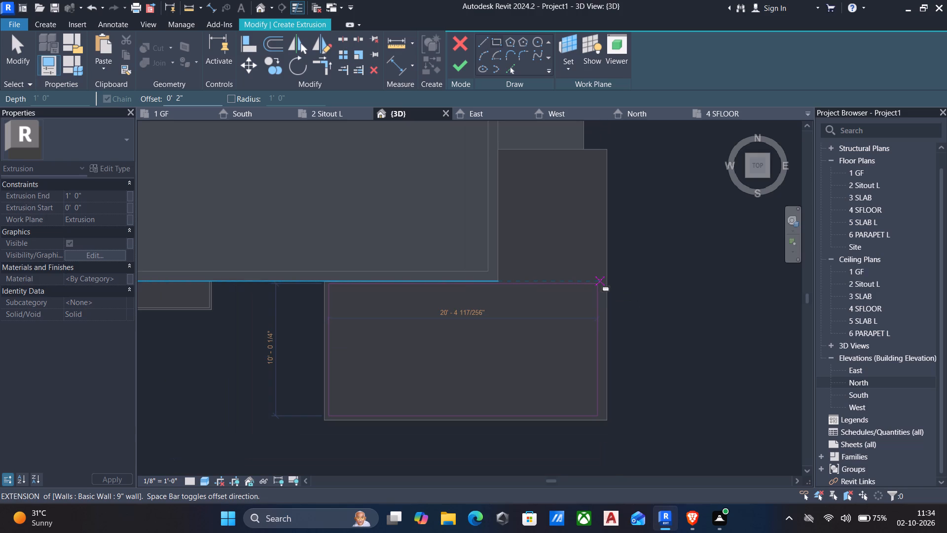
pyautogui.scroll(3, 604, 280)
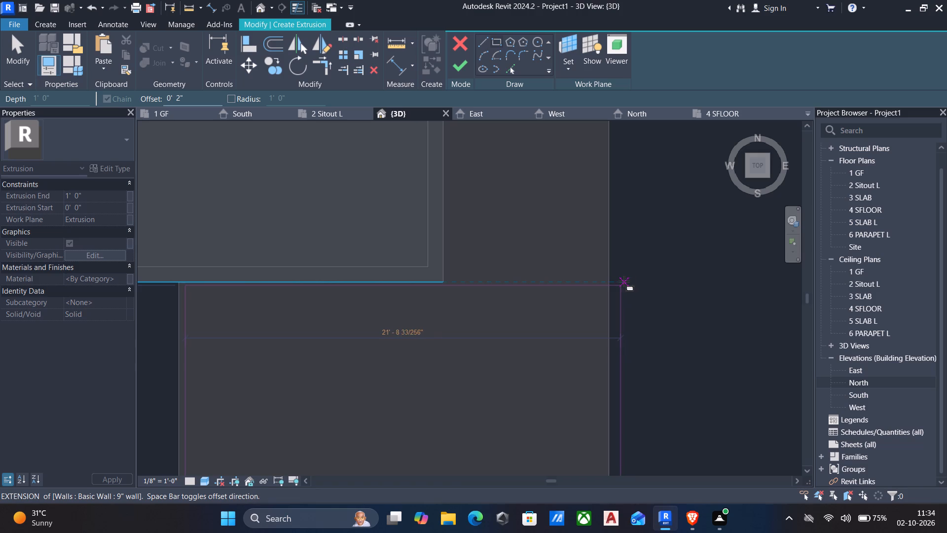
pyautogui.scroll(-2, 614, 280)
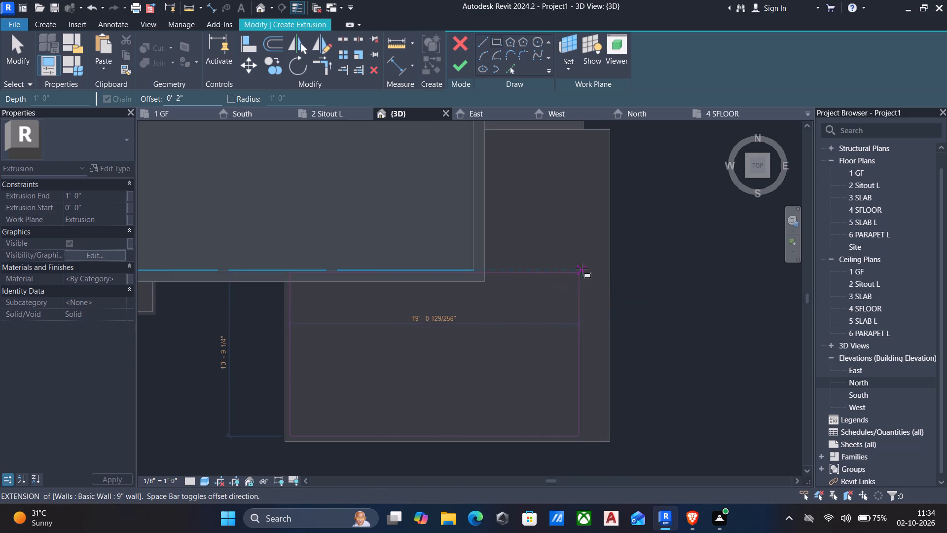
pyautogui.click(604, 285)
pyautogui.press('Escape')
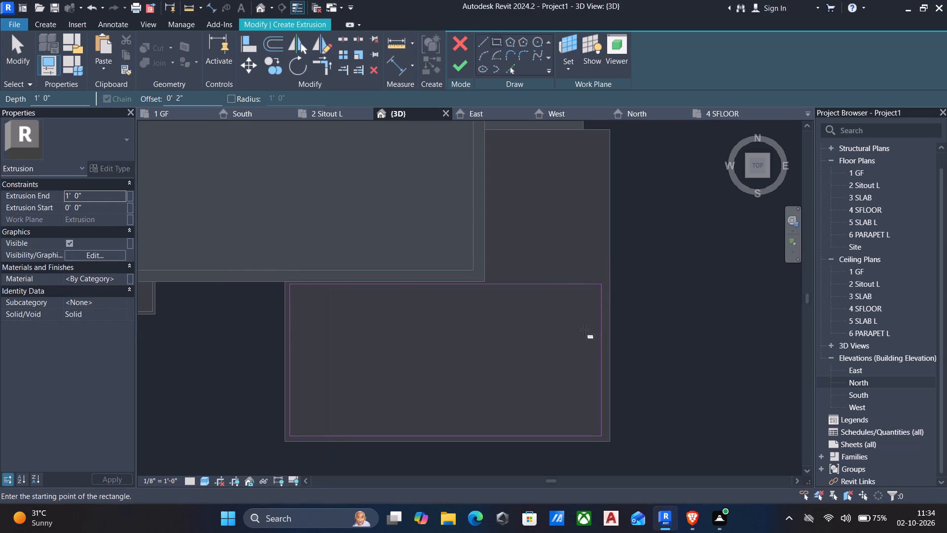
pyautogui.press('Escape')
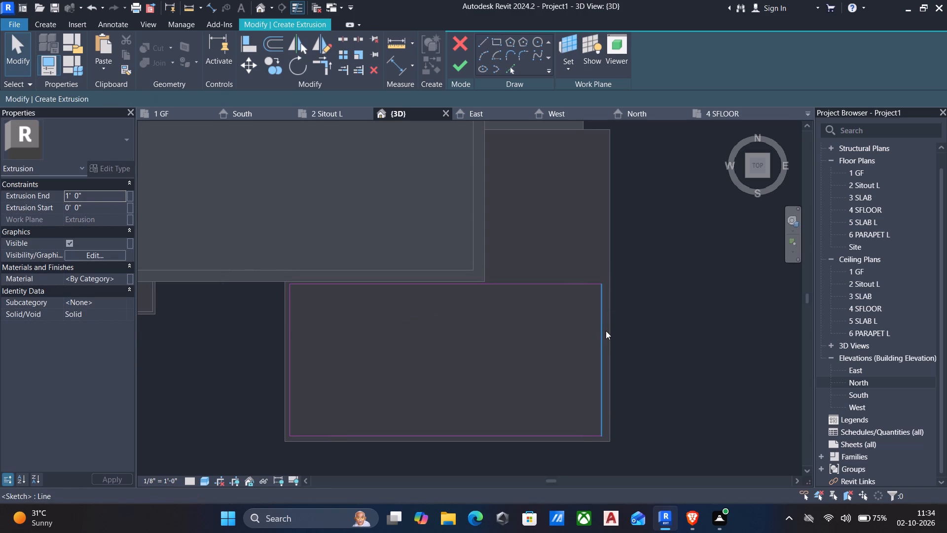
# Nudge the front rectangle's east line twice toward the porch roof's east edge.
pyautogui.click(605, 331)
pyautogui.scroll(3, 602, 334)
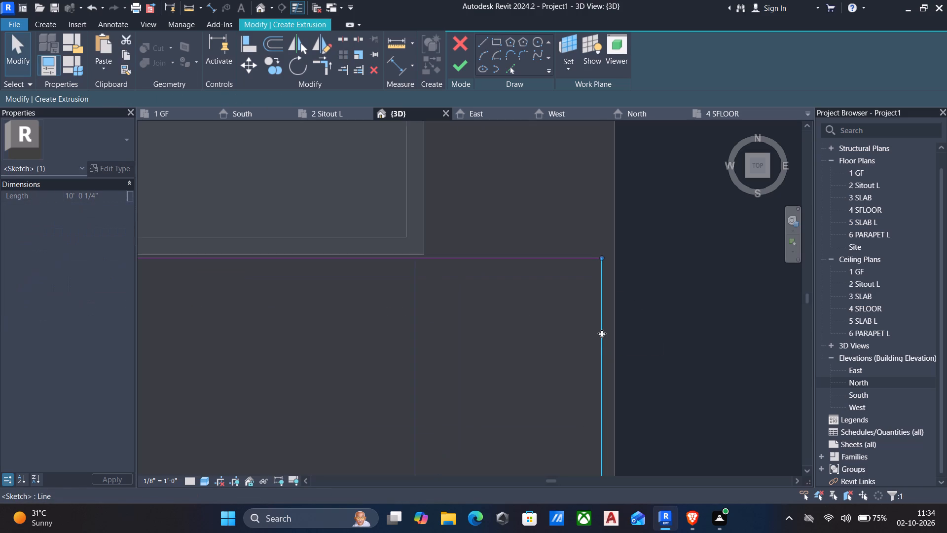
pyautogui.scroll(-2, 601, 334)
pyautogui.scroll(3, 601, 336)
pyautogui.press('Right')
pyautogui.scroll(-5, 601, 340)
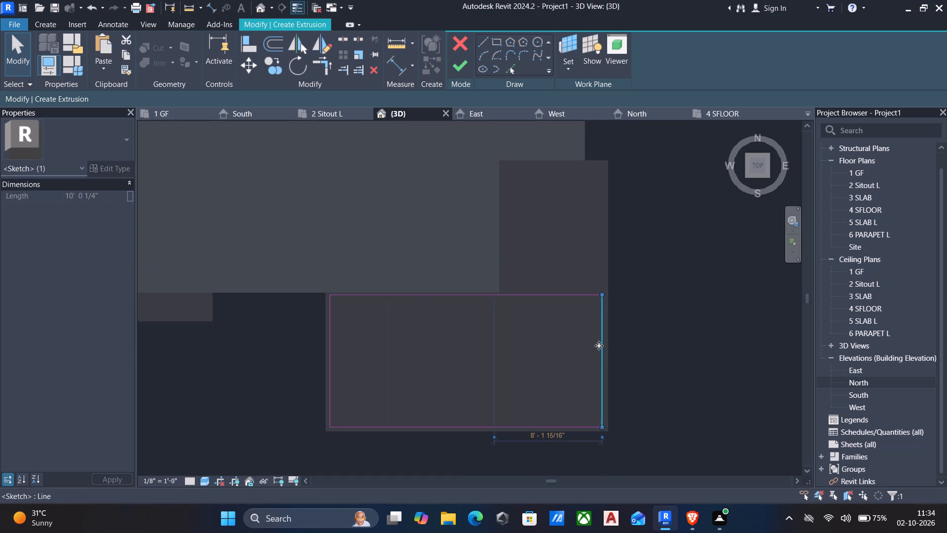
pyautogui.press('Escape')
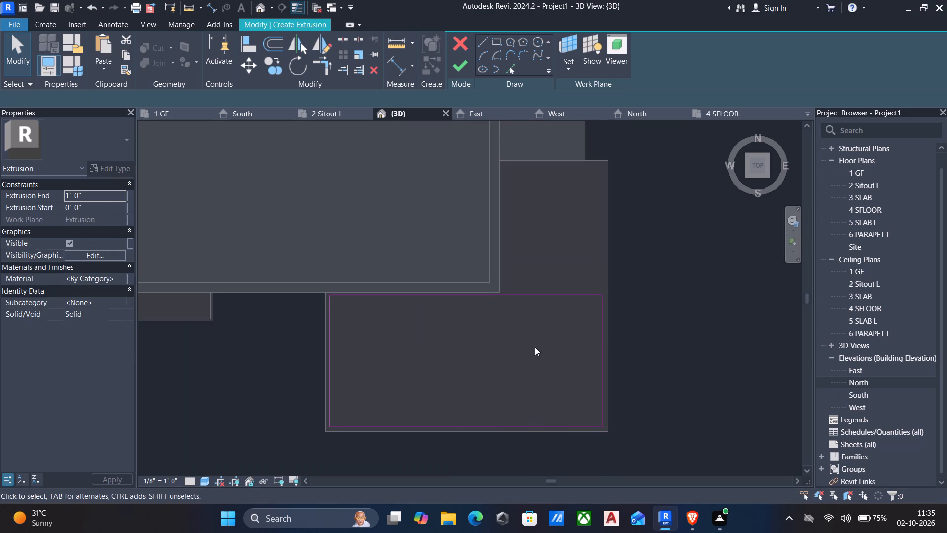
pyautogui.click(601, 360)
pyautogui.scroll(4, 576, 344)
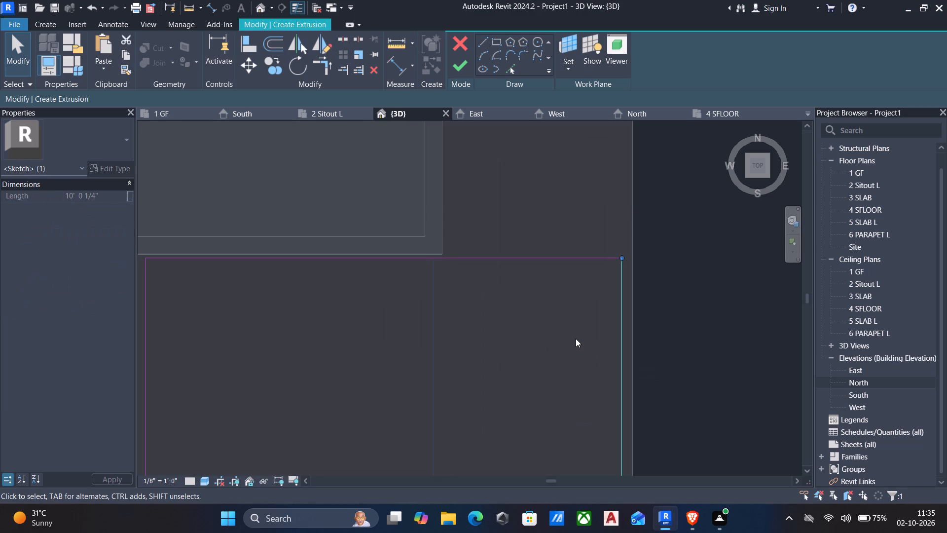
pyautogui.press('Right')
pyautogui.scroll(-5, 576, 339)
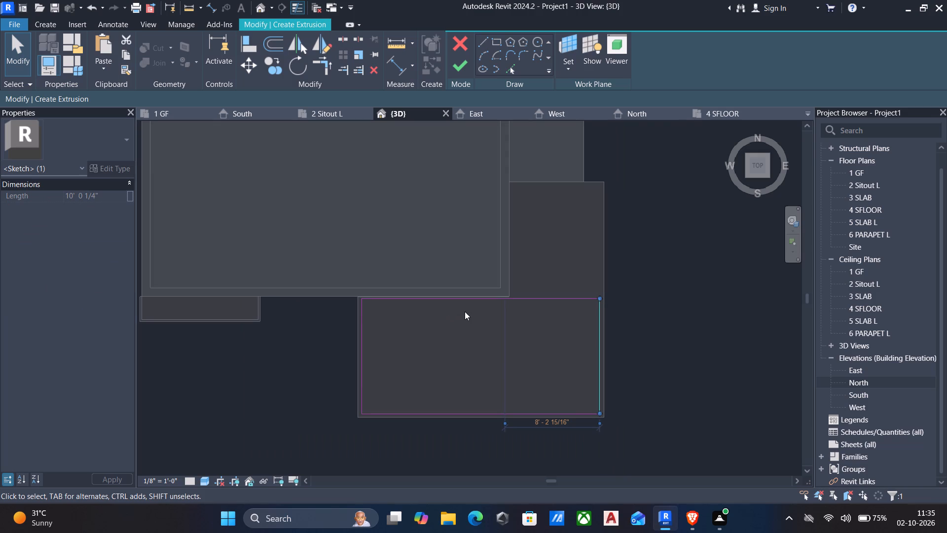
pyautogui.press('Escape')
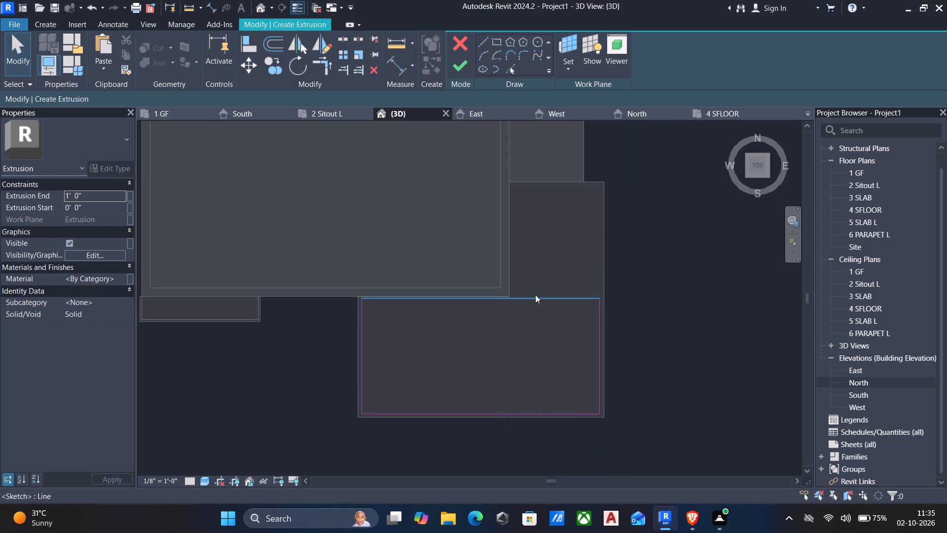
# Sketch a second rectangle with a 2" inward offset, from the rear section's northeast corner to the house wall corner, about 7' 11" by 9' 8".
pyautogui.click(499, 41)
pyautogui.moveTo(214, 100); pyautogui.dragTo(212, 100)
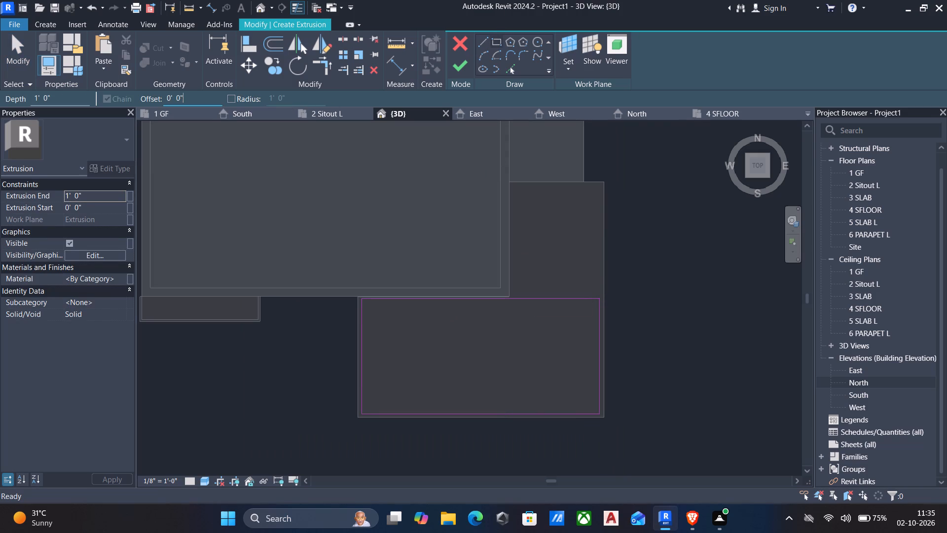
pyautogui.moveTo(212, 100); pyautogui.dragTo(59, 100)
pyautogui.write('2"')
pyautogui.scroll(4, 608, 183)
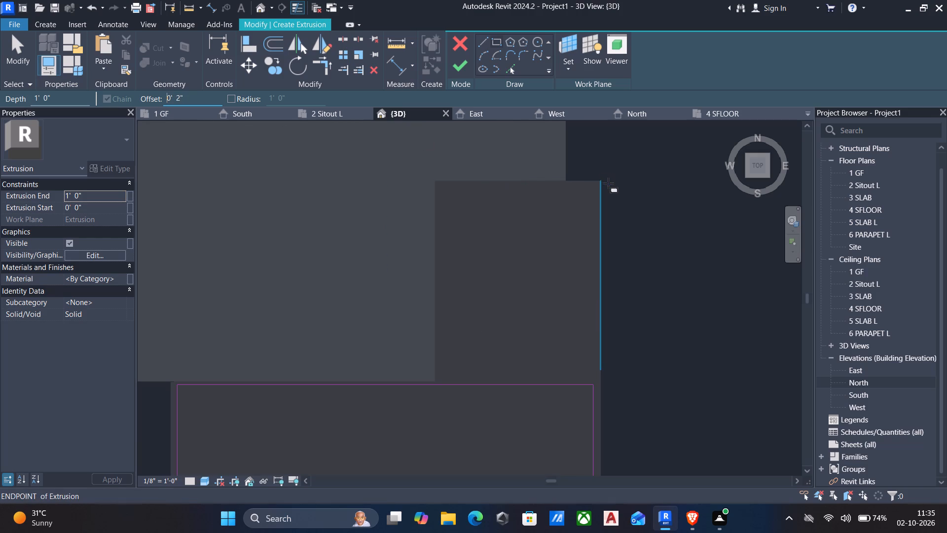
pyautogui.click(601, 178)
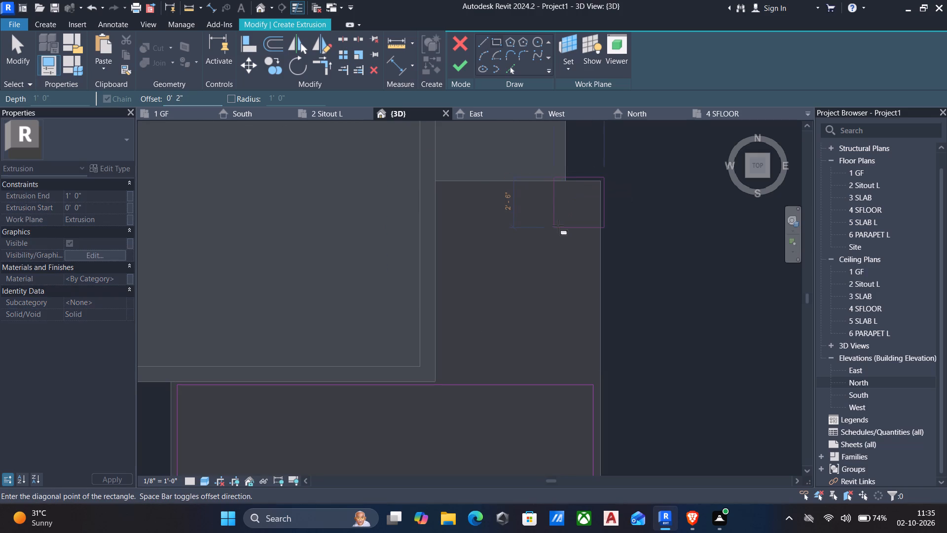
pyautogui.press('space')
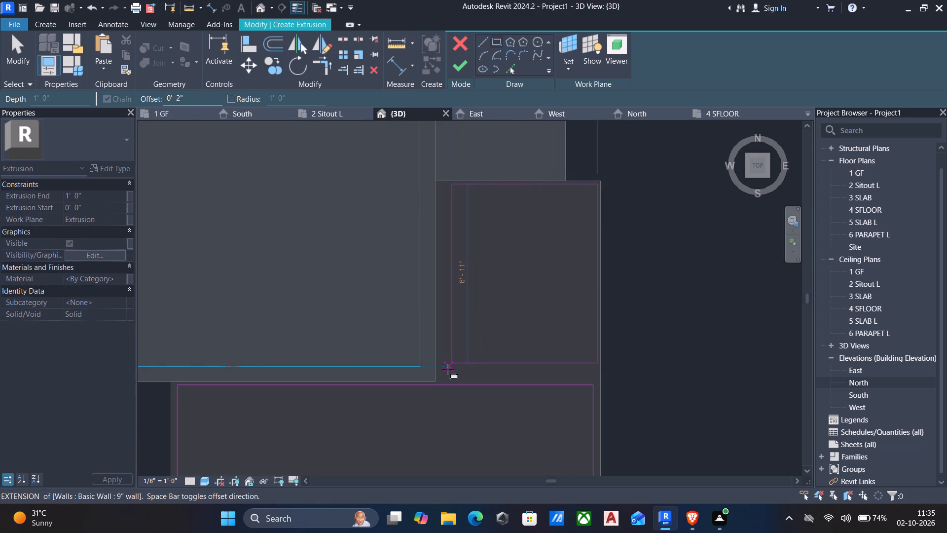
pyautogui.scroll(3, 448, 368)
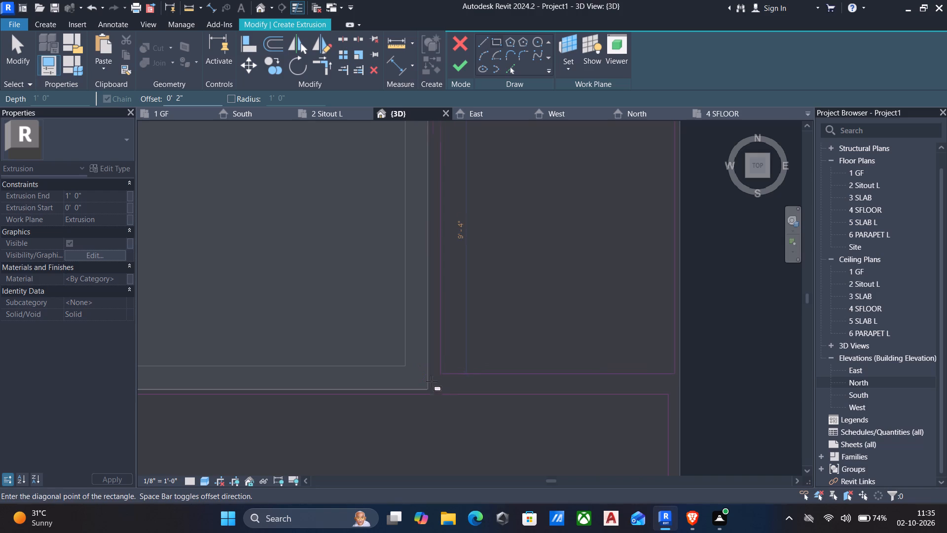
pyautogui.click(426, 384)
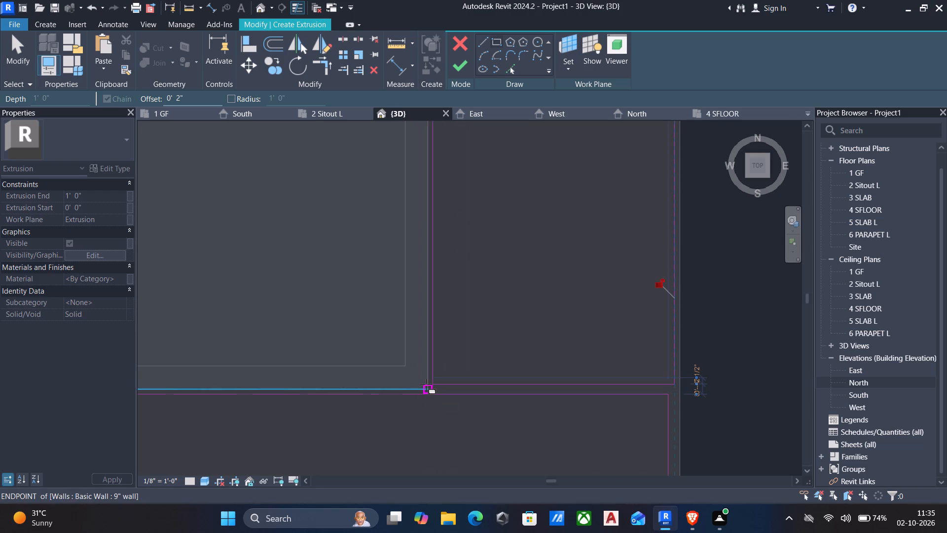
pyautogui.press('Escape')
pyautogui.press('Escape')
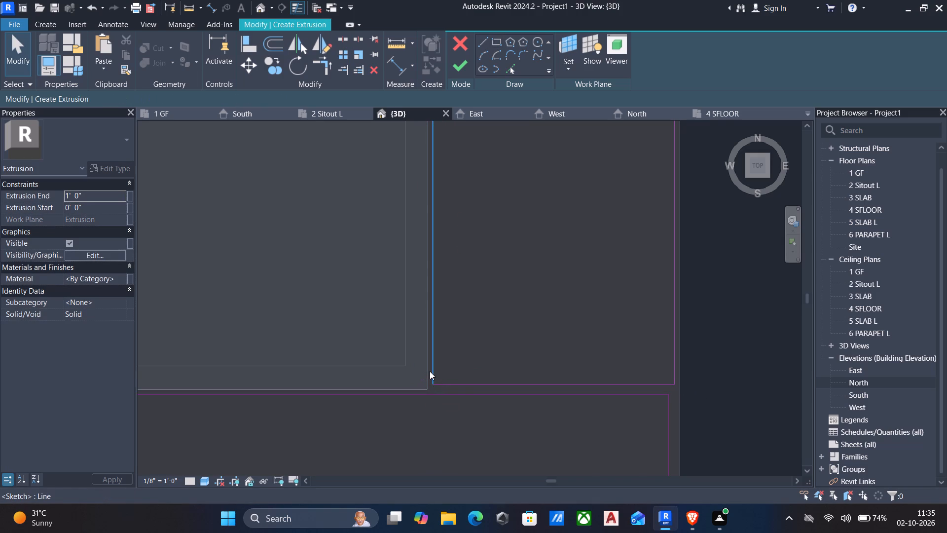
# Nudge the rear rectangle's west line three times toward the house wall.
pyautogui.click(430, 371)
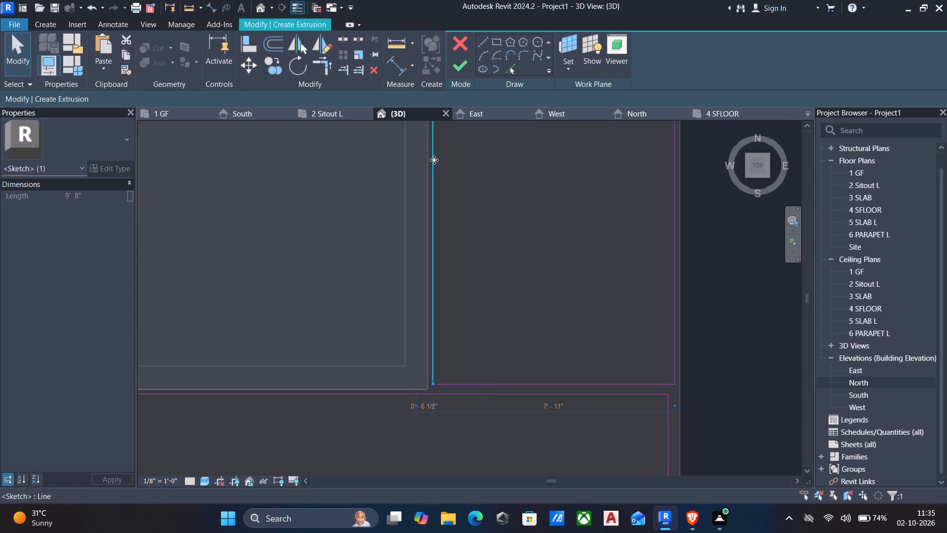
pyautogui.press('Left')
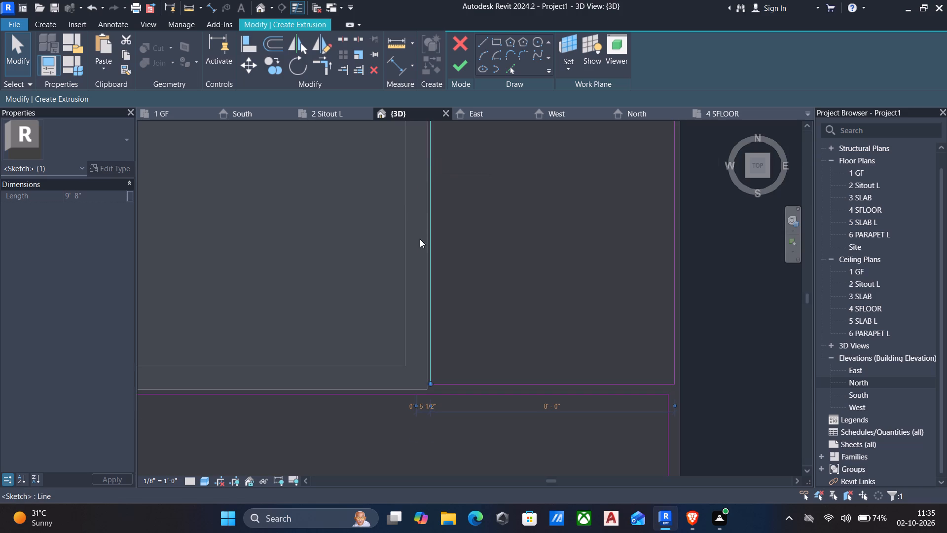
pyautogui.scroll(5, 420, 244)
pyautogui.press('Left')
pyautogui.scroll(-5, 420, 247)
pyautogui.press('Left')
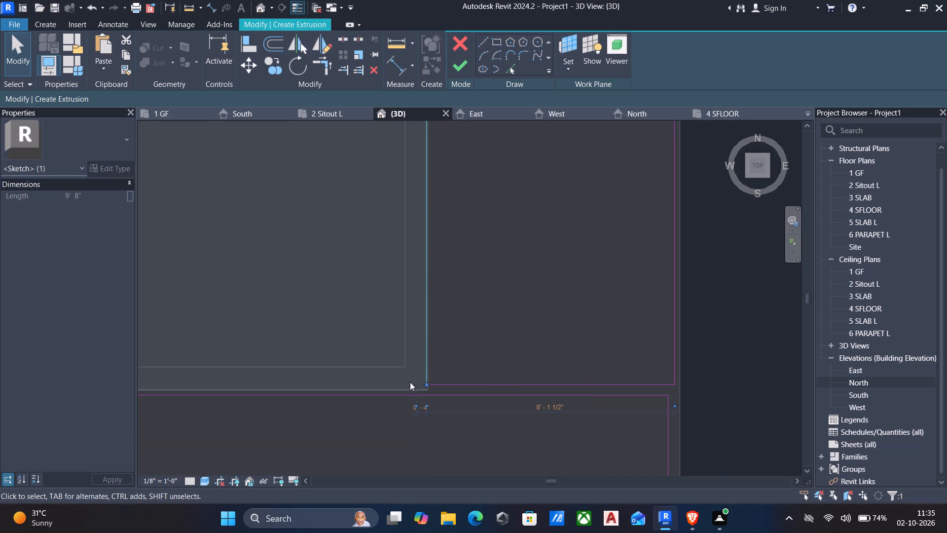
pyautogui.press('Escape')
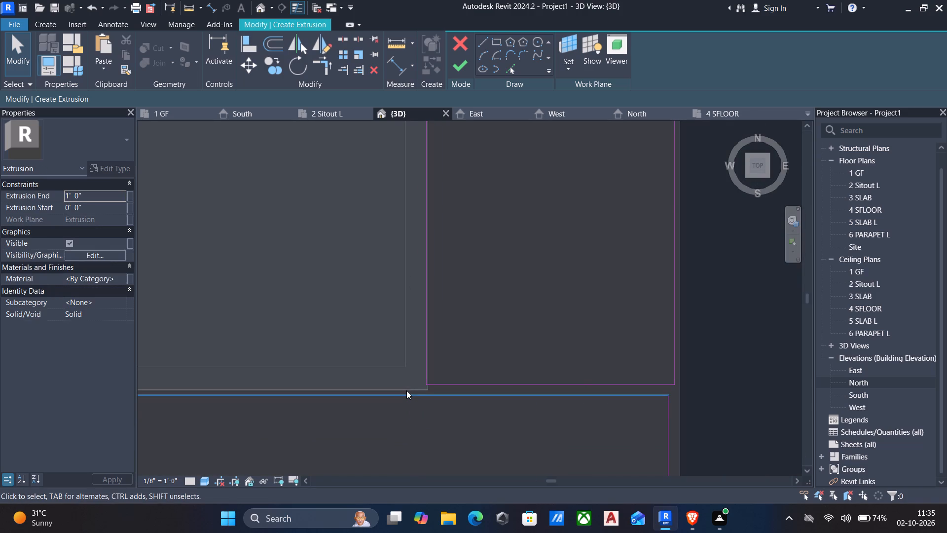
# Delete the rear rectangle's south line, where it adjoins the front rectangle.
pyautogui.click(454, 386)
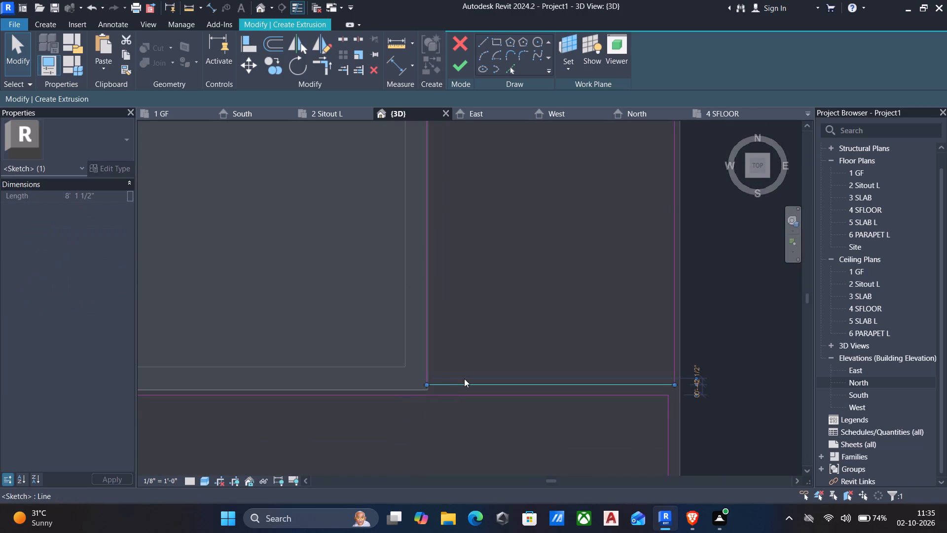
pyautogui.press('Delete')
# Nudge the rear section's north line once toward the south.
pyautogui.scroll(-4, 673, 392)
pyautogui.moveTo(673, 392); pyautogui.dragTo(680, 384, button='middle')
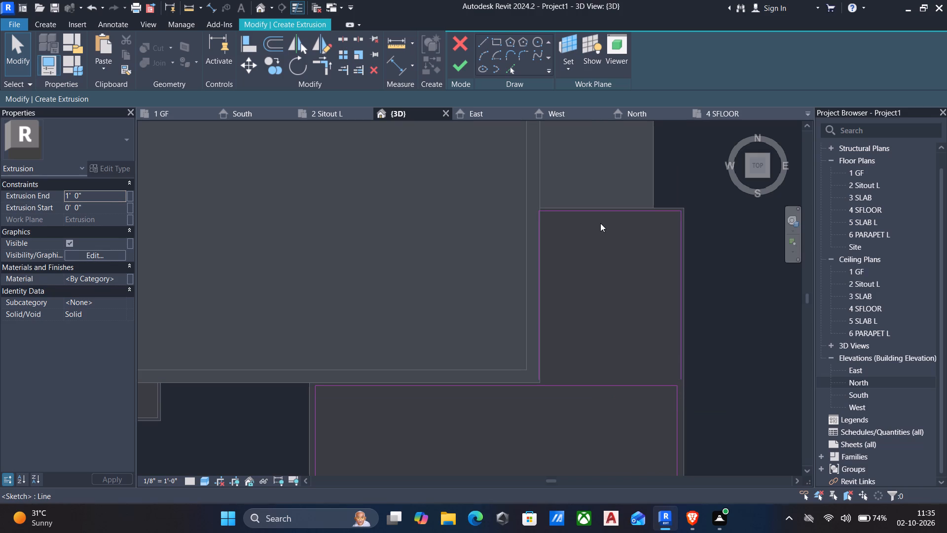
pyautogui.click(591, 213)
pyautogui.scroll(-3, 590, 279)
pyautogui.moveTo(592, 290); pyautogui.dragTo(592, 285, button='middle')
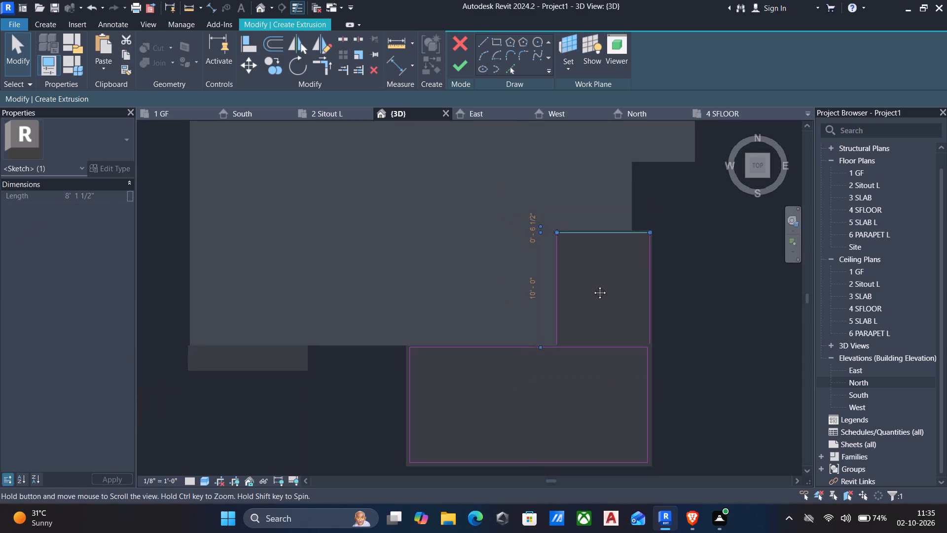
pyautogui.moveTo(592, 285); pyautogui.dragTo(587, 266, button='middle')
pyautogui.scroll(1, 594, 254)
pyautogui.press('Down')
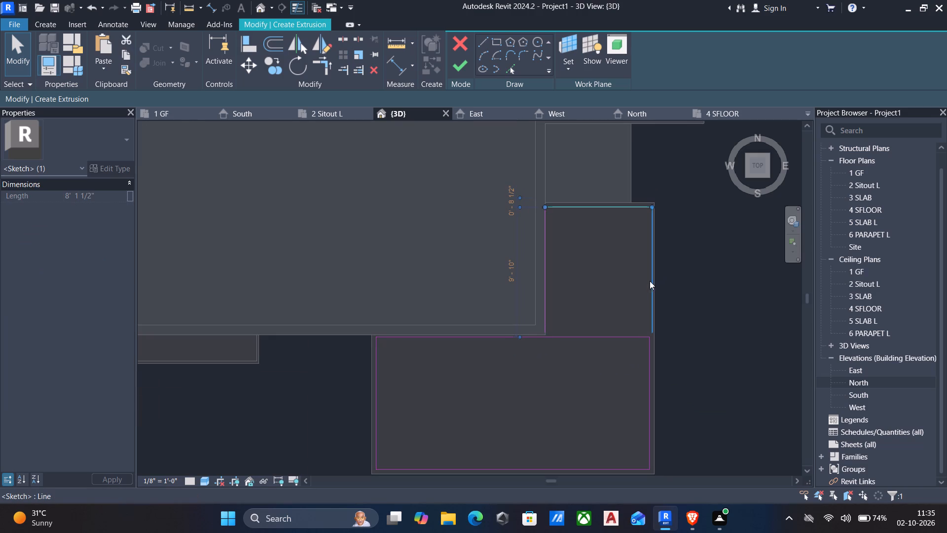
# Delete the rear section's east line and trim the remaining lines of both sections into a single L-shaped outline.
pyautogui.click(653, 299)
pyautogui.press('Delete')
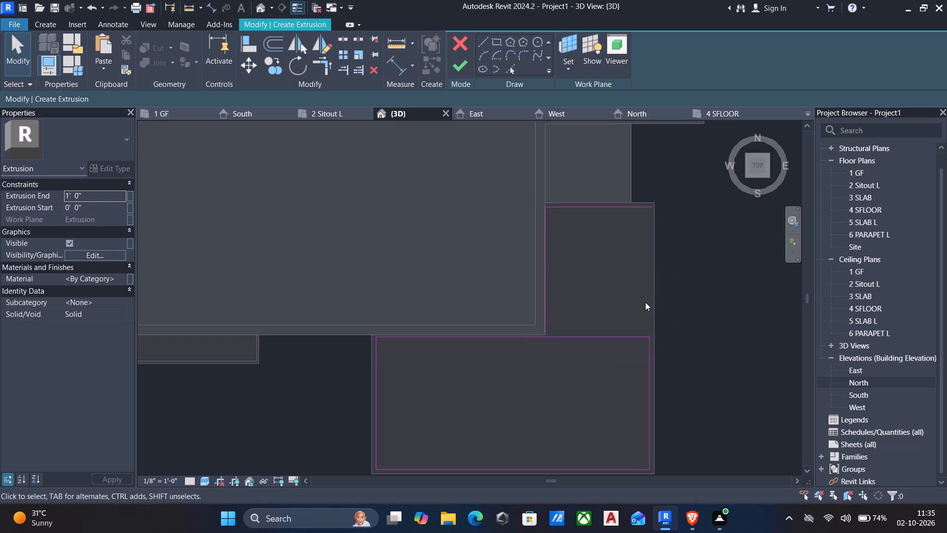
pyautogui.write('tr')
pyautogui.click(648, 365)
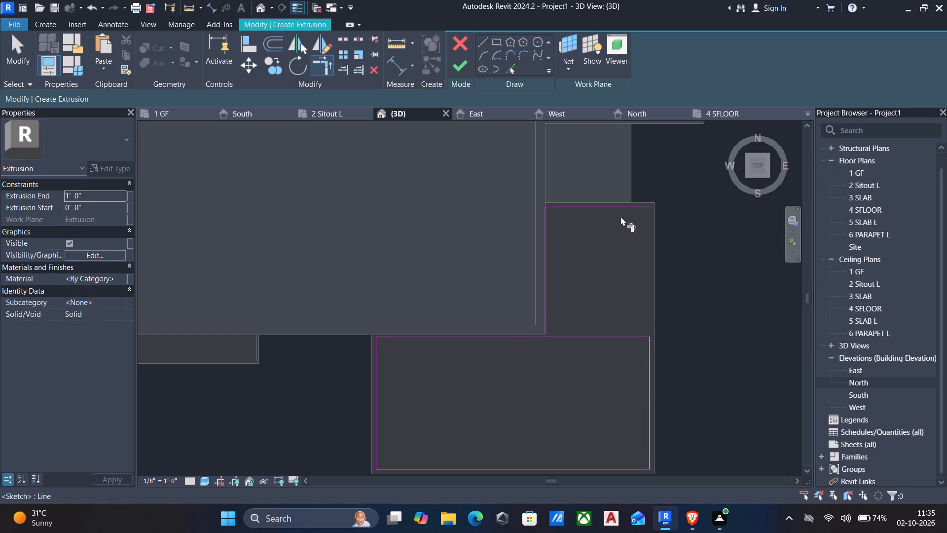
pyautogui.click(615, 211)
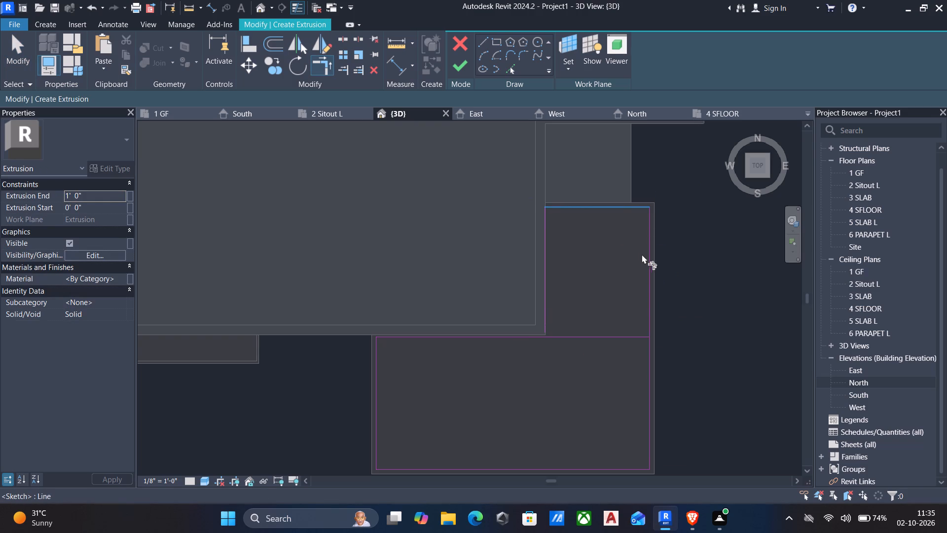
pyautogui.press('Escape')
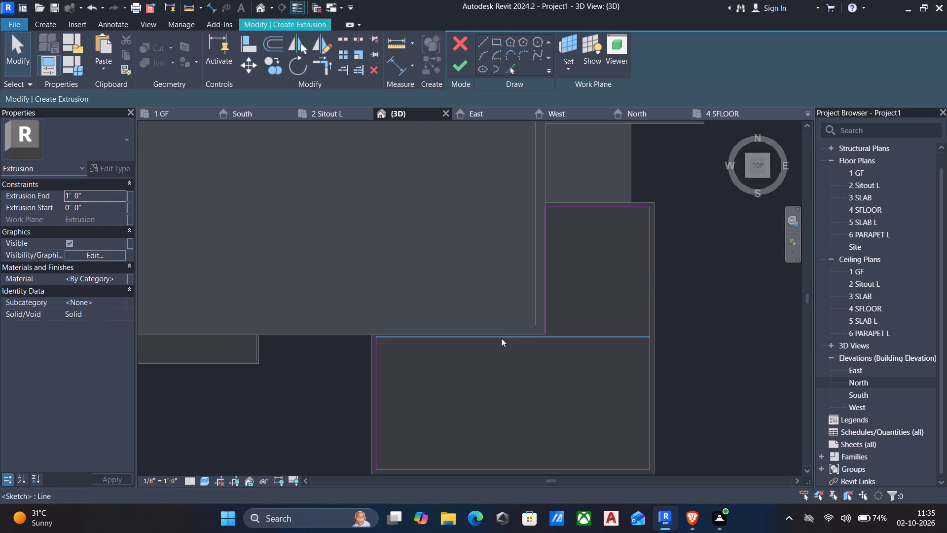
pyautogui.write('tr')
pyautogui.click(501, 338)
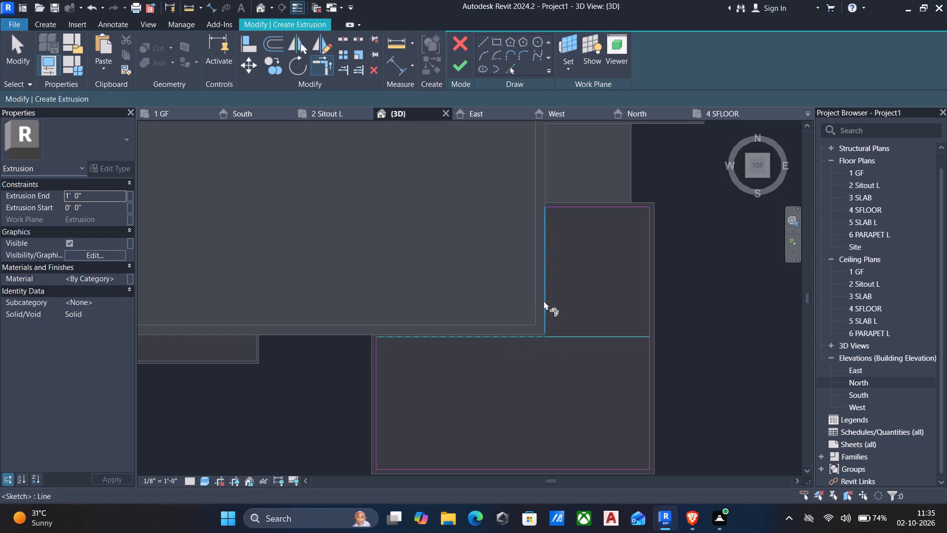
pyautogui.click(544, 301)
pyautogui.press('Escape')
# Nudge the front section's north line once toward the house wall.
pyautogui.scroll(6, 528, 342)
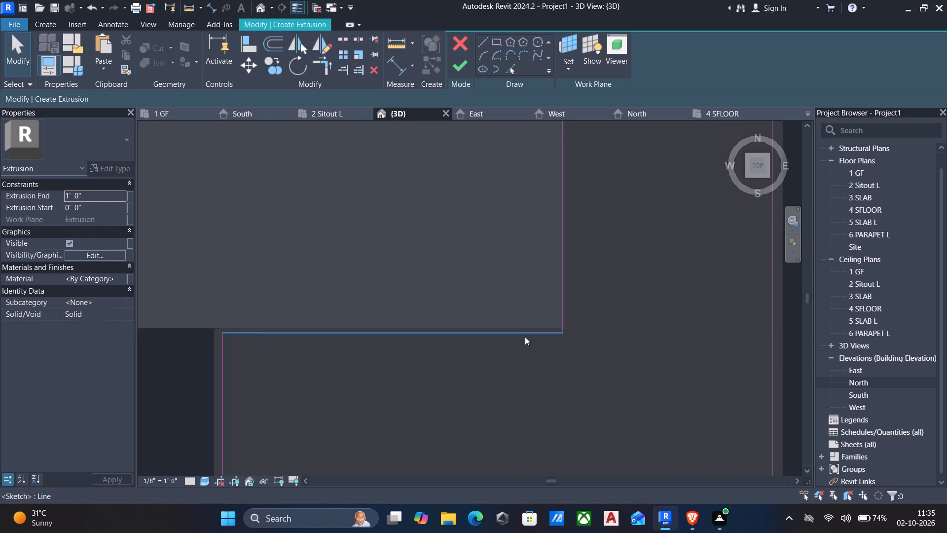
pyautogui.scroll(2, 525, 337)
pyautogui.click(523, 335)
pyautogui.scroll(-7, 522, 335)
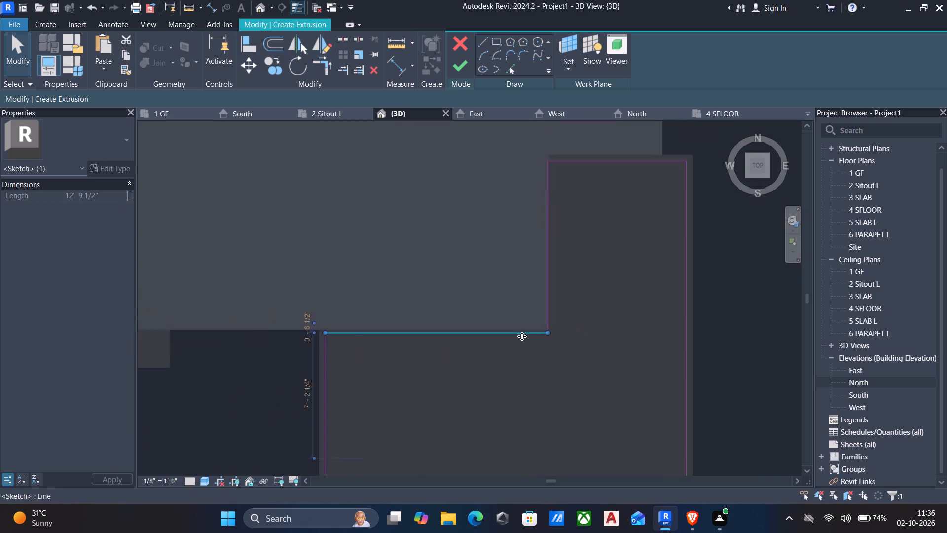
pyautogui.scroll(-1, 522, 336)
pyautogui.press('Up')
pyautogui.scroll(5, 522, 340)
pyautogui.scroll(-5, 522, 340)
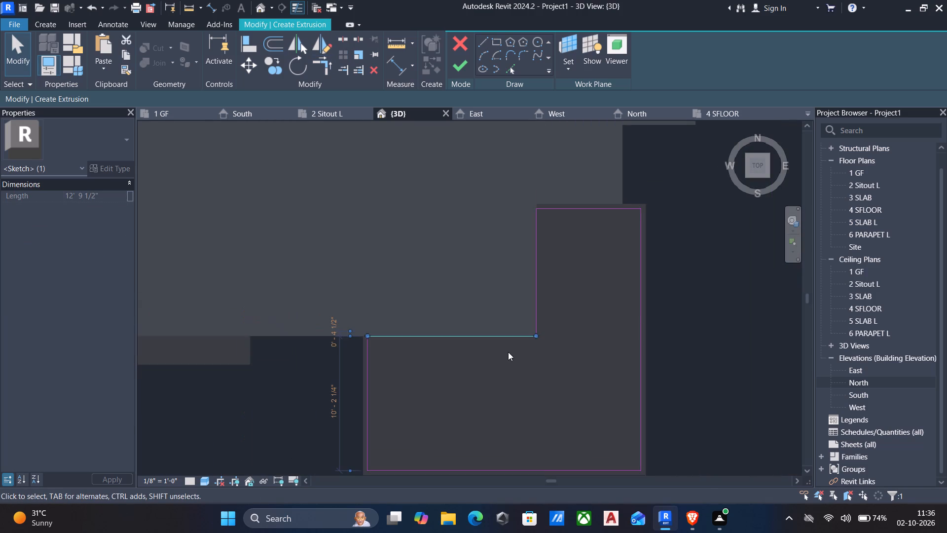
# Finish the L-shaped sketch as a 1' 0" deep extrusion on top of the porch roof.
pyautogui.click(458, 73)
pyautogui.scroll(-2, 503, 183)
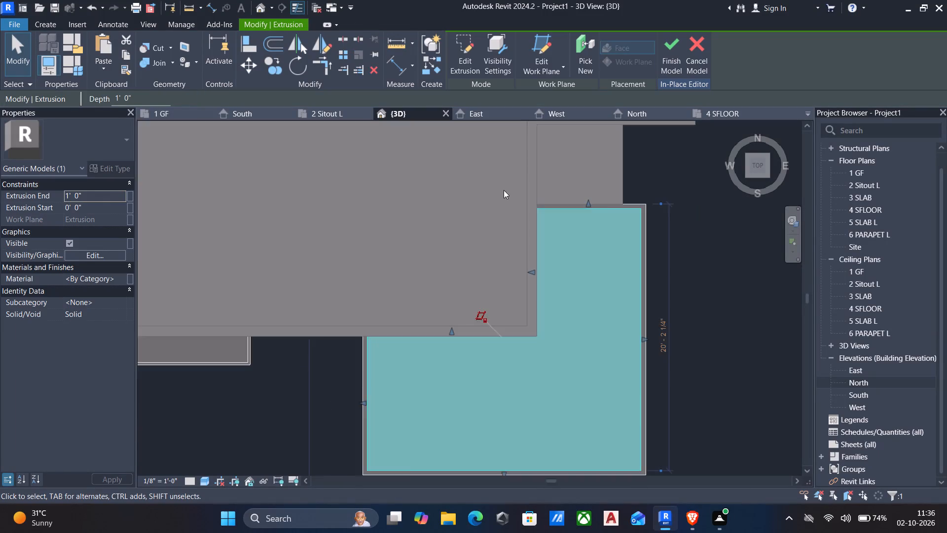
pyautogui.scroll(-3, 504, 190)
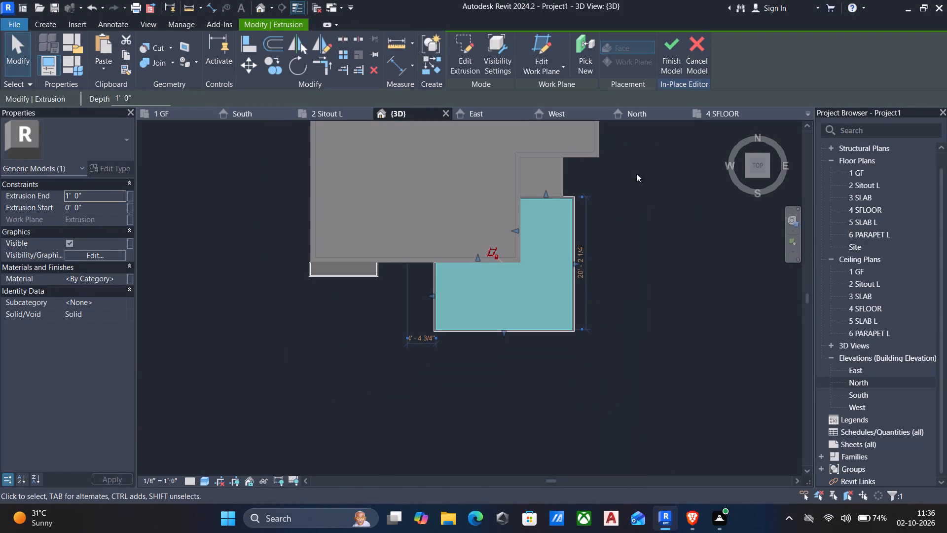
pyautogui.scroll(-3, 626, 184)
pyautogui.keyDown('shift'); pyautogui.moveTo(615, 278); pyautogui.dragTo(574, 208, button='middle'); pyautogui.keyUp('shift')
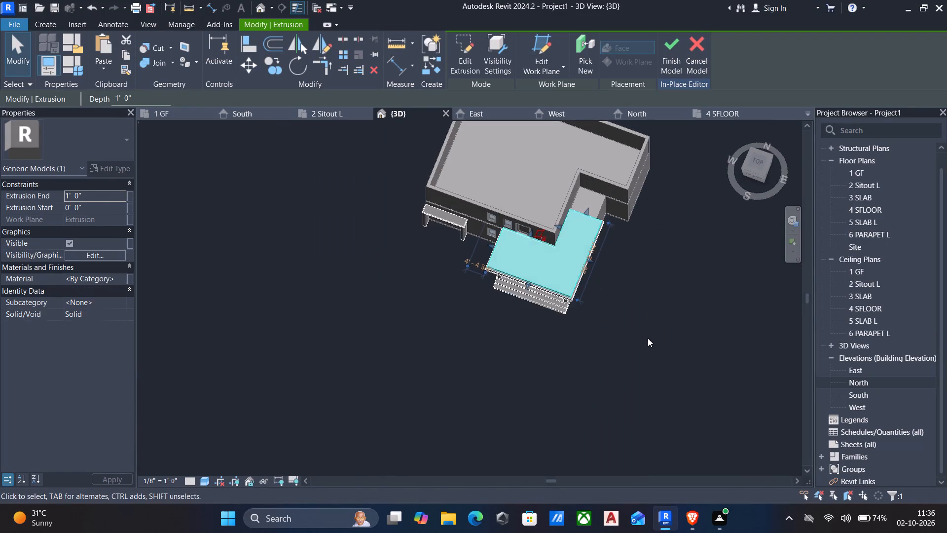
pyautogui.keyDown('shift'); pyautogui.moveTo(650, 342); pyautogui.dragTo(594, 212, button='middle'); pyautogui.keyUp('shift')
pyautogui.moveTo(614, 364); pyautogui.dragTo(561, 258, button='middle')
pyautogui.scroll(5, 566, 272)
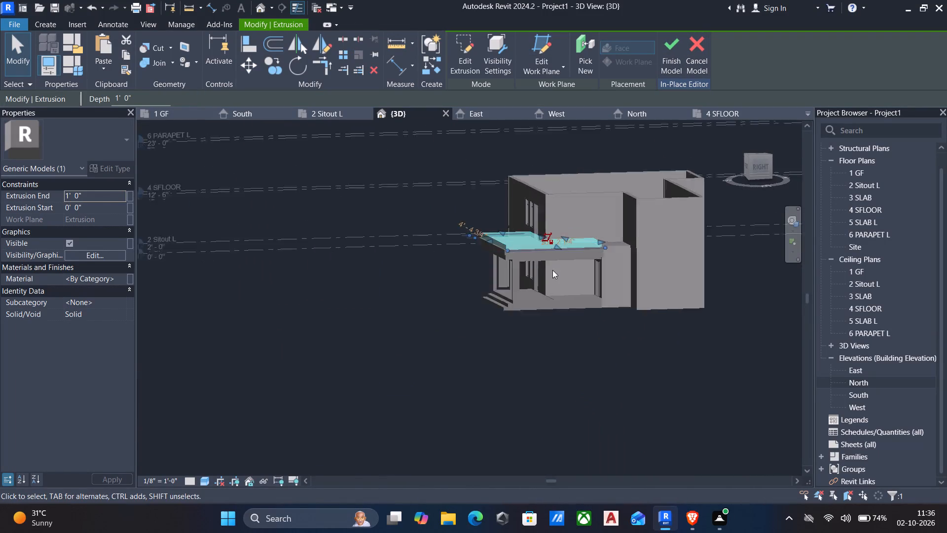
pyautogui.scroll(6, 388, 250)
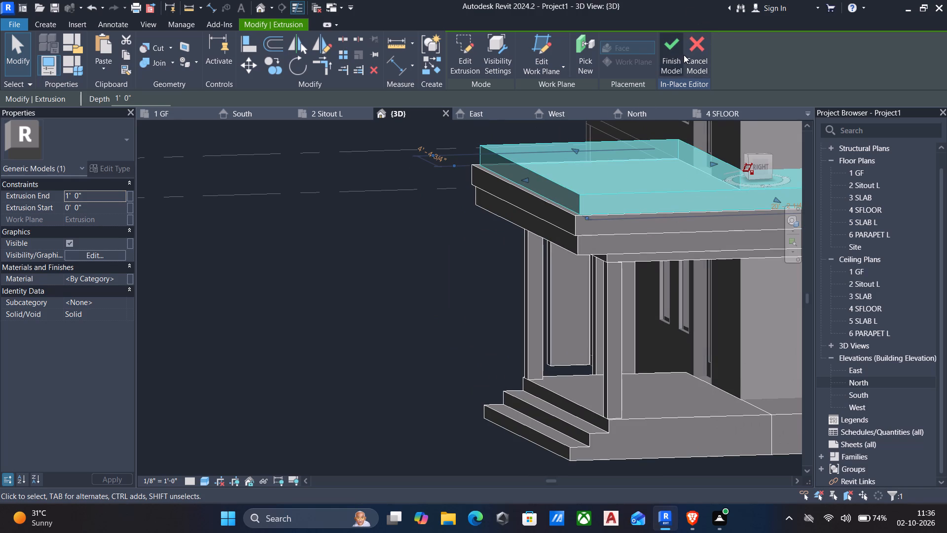
# Quit editing the in-place model and discard the changes made to it.
pyautogui.click(698, 55)
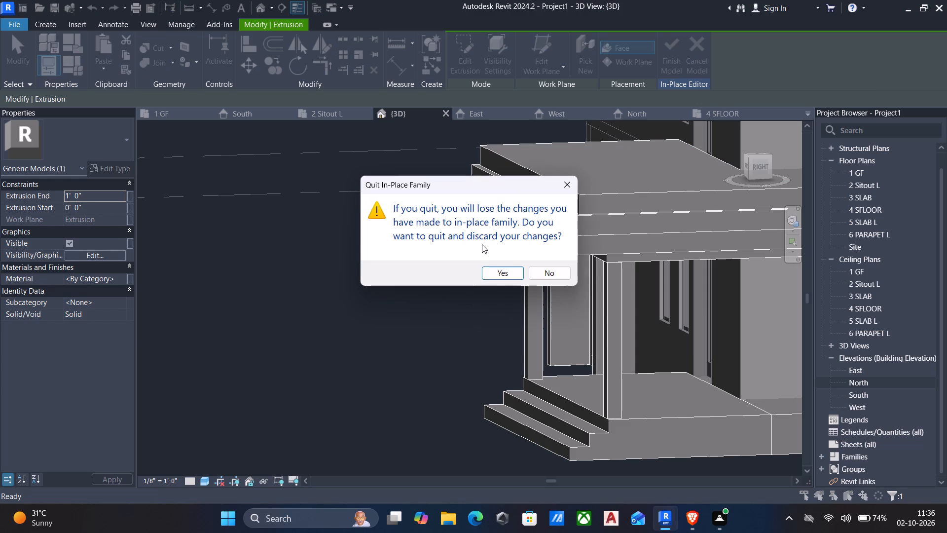
pyautogui.click(504, 270)
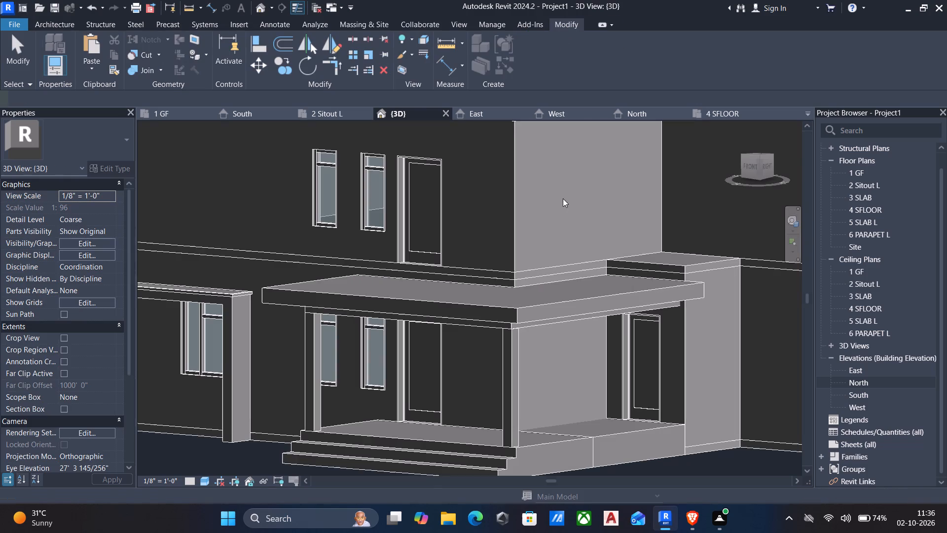
# Open the porch's generic model for in-place editing.
pyautogui.scroll(4, 453, 312)
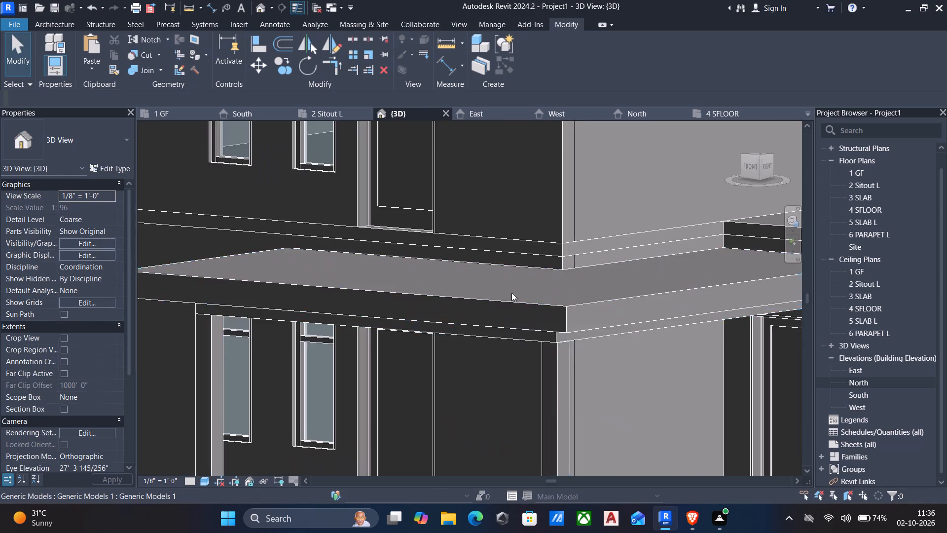
pyautogui.scroll(-3, 530, 295)
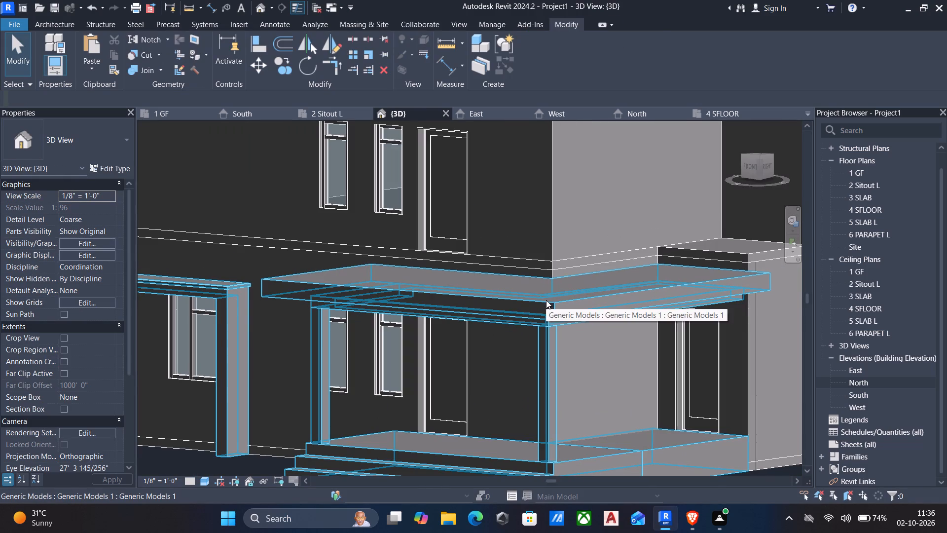
pyautogui.click(546, 300)
pyautogui.click(536, 70)
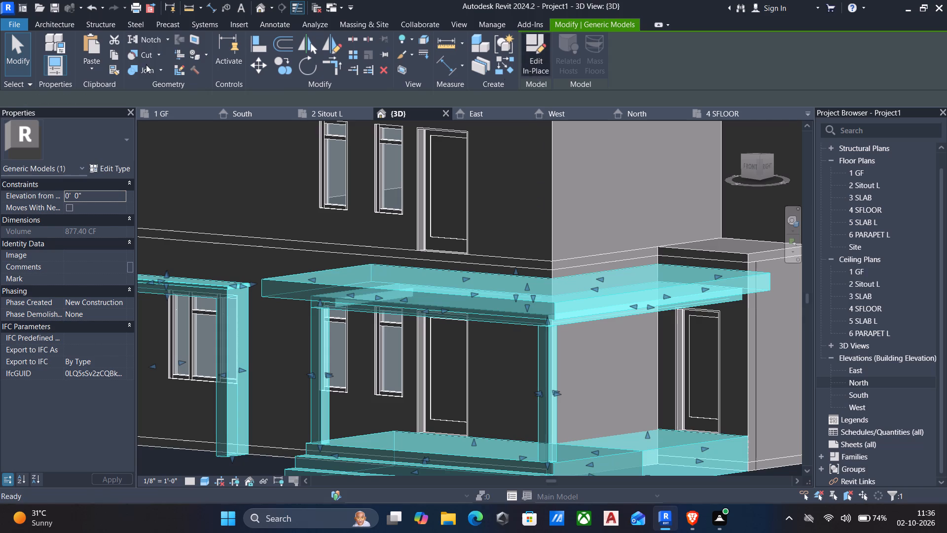
# Start a new extrusion sketch using the top face of the L-shaped porch roof slab as its work plane.
pyautogui.click(32, 26)
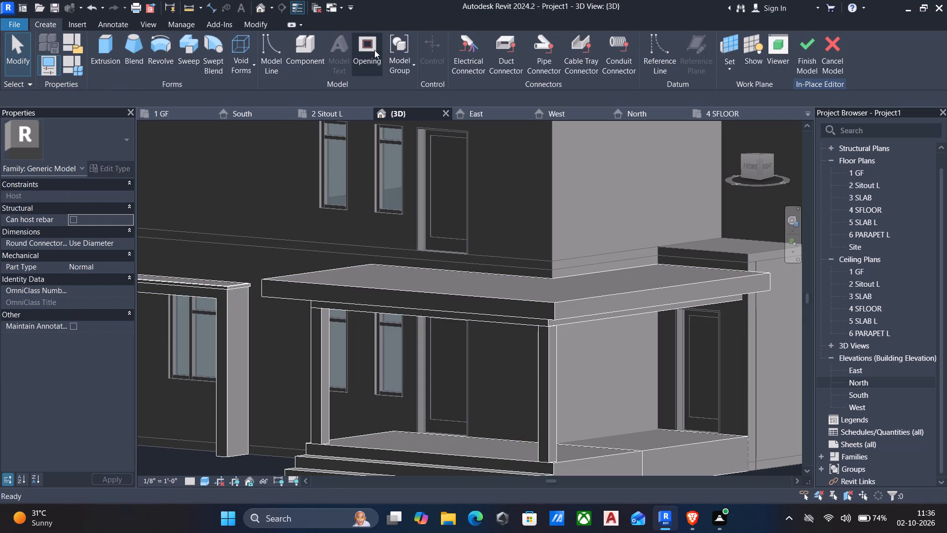
pyautogui.click(100, 44)
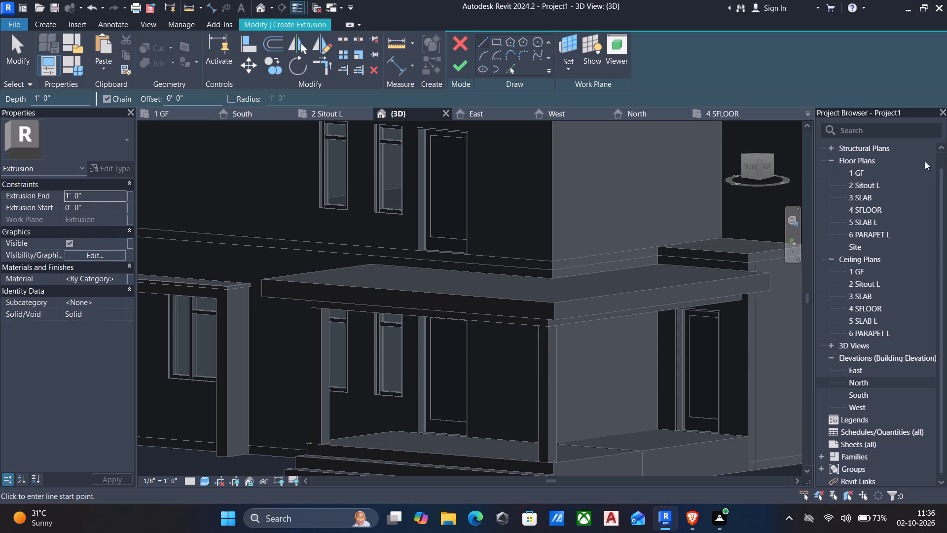
pyautogui.click(564, 66)
pyautogui.click(603, 114)
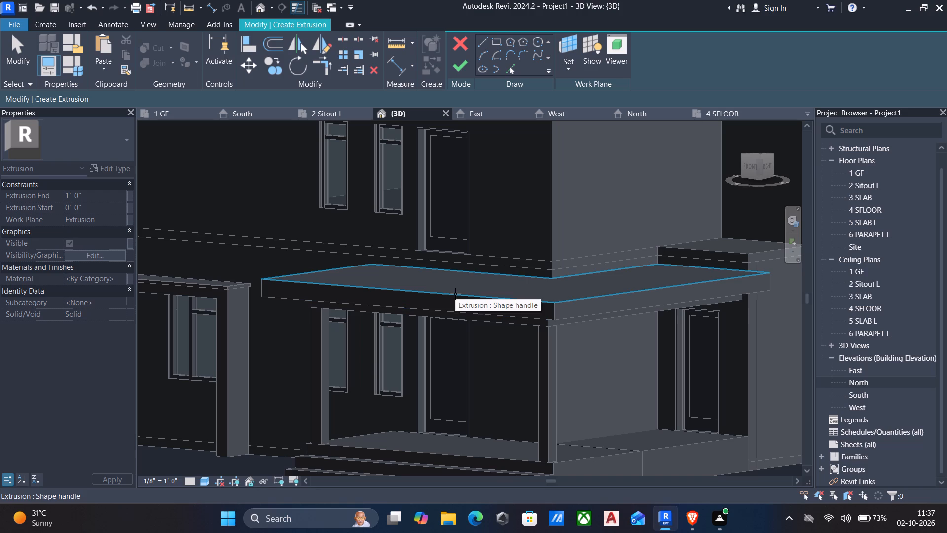
pyautogui.click(455, 294)
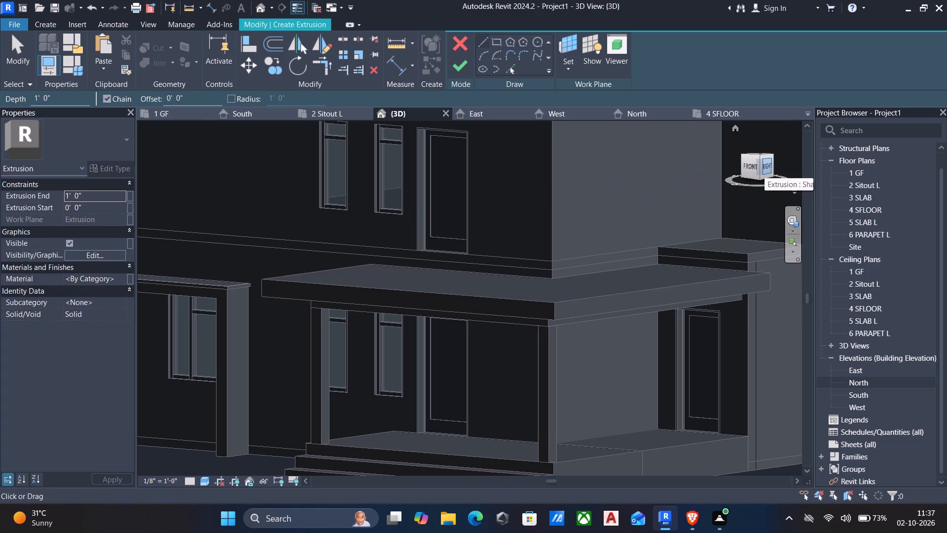
# From the top view, sketch a rectangle with a 3" outward offset around the porch roof slab's front part, about 21' 7" by 10' 10".
pyautogui.scroll(-4, 765, 165)
pyautogui.keyDown('shift'); pyautogui.moveTo(741, 210); pyautogui.dragTo(745, 356, button='middle'); pyautogui.keyUp('shift')
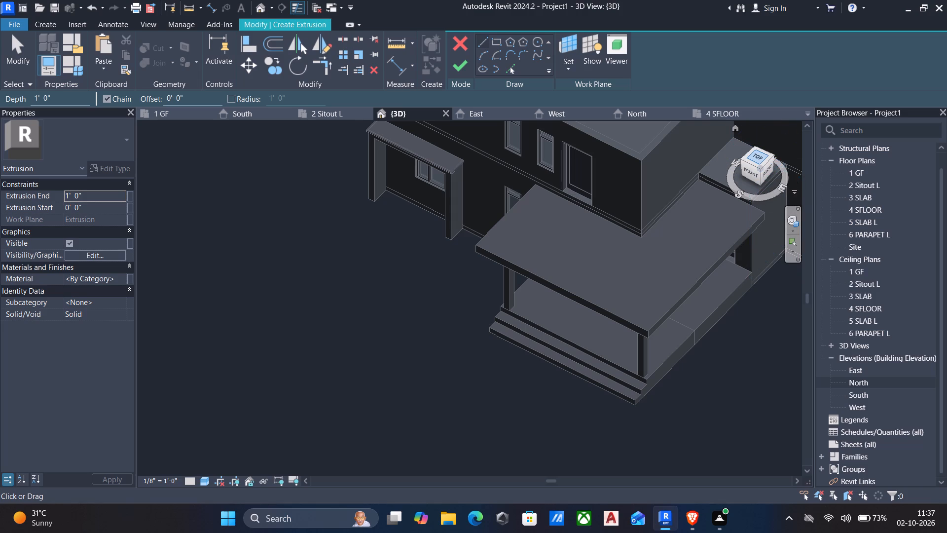
pyautogui.click(758, 162)
pyautogui.scroll(3, 499, 350)
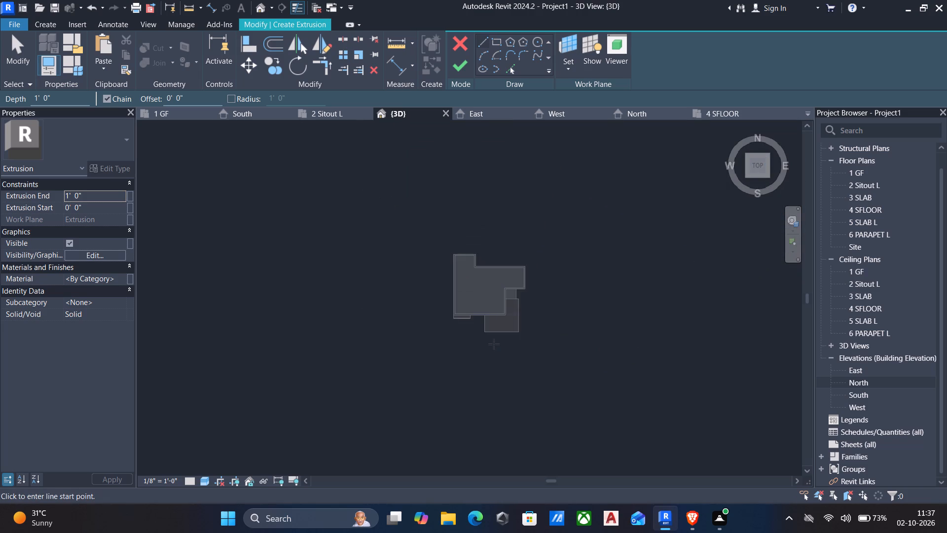
pyautogui.scroll(14, 494, 344)
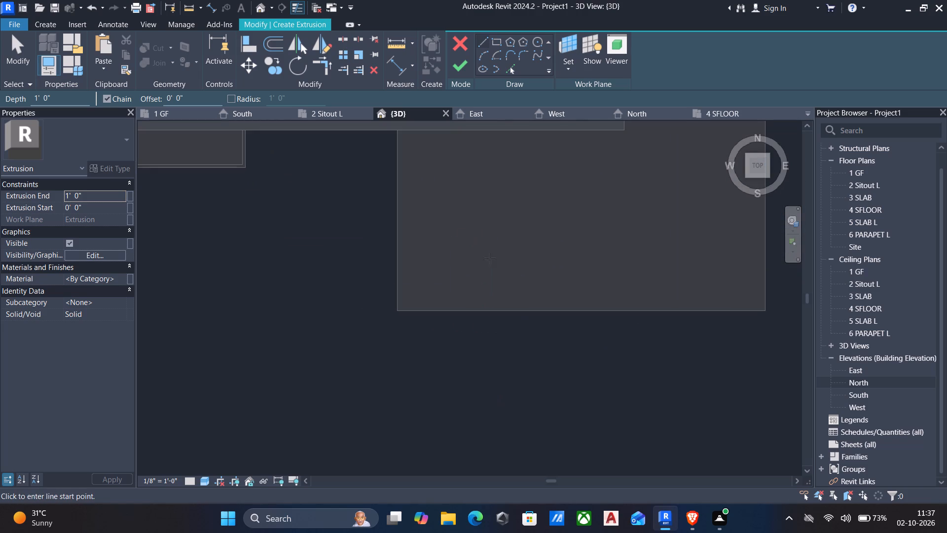
pyautogui.click(495, 45)
pyautogui.scroll(-2, 523, 197)
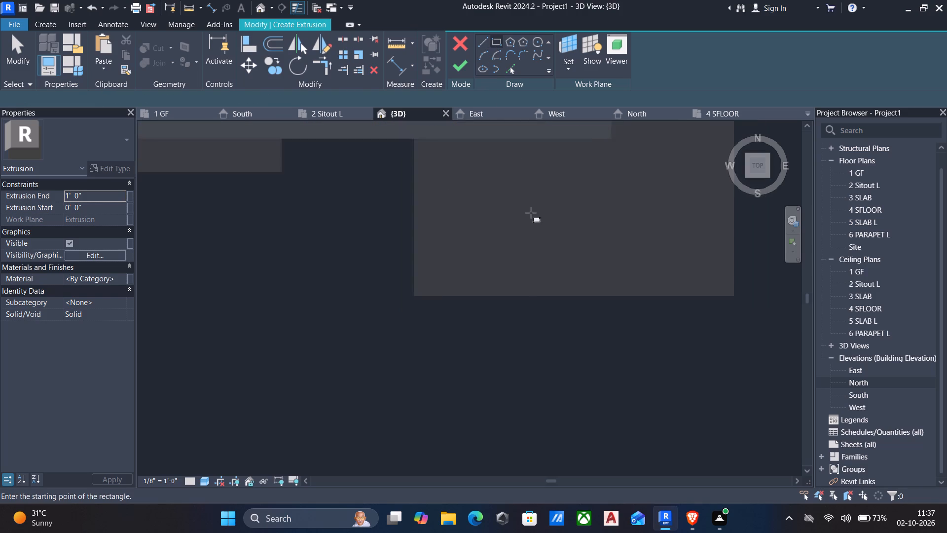
pyautogui.scroll(-1, 531, 213)
pyautogui.scroll(-1, 544, 326)
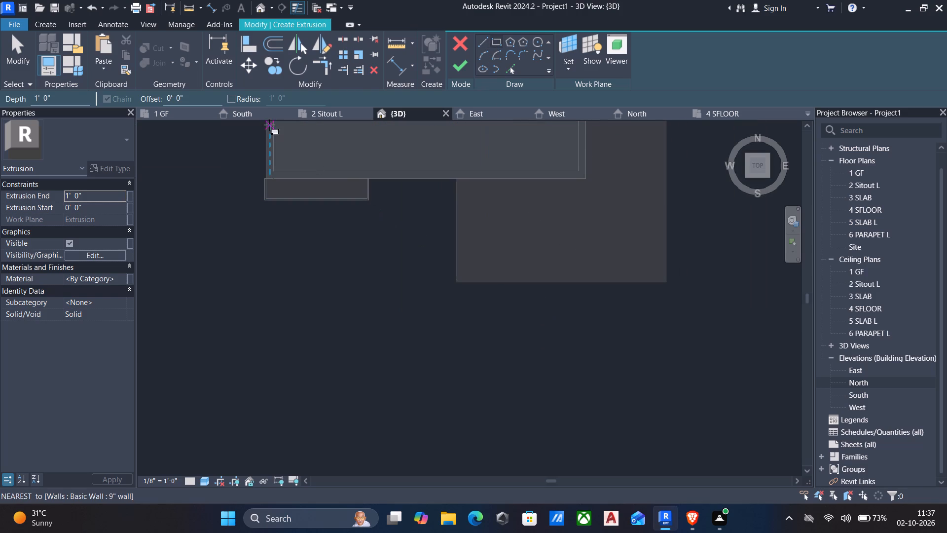
pyautogui.moveTo(205, 99); pyautogui.dragTo(0, 91)
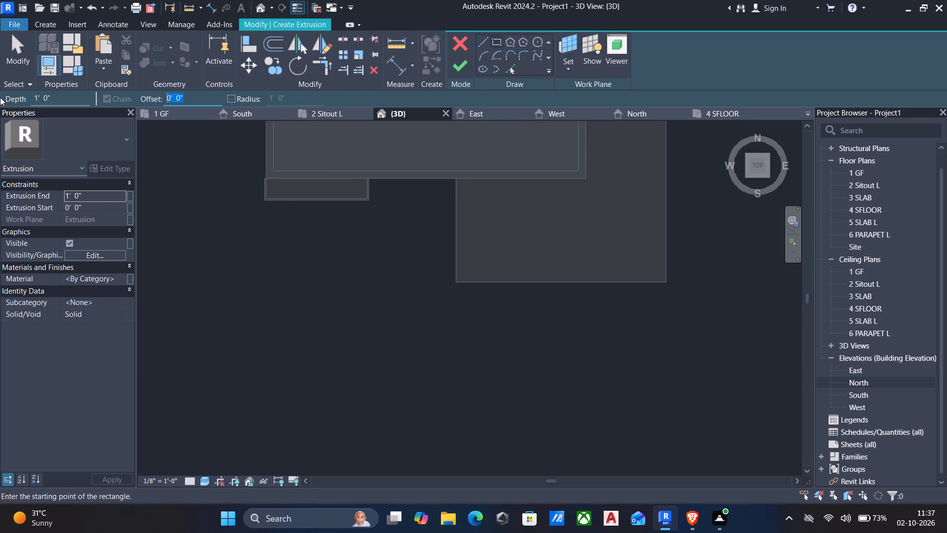
pyautogui.press('3')
pyautogui.hotkey('shift', '"')
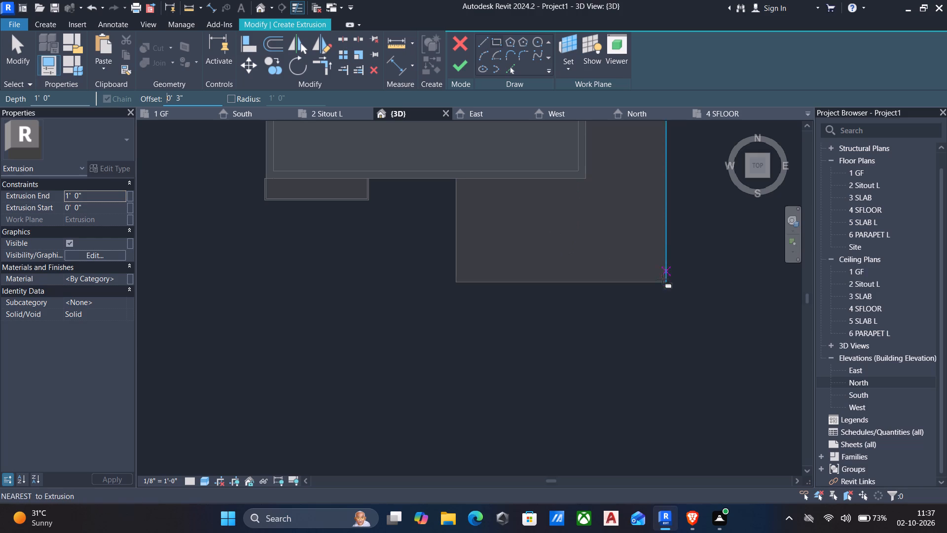
pyautogui.click(668, 283)
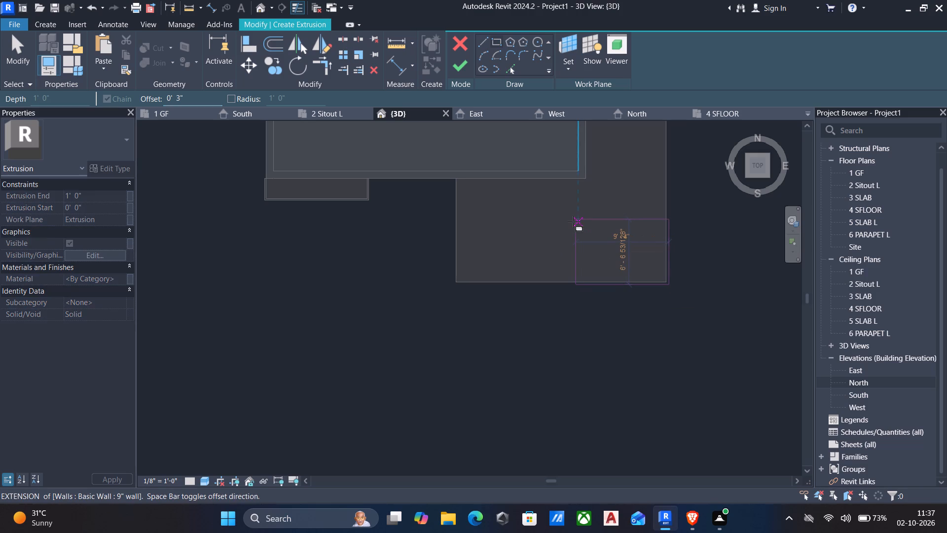
pyautogui.press('space')
pyautogui.press('space')
pyautogui.scroll(3, 570, 216)
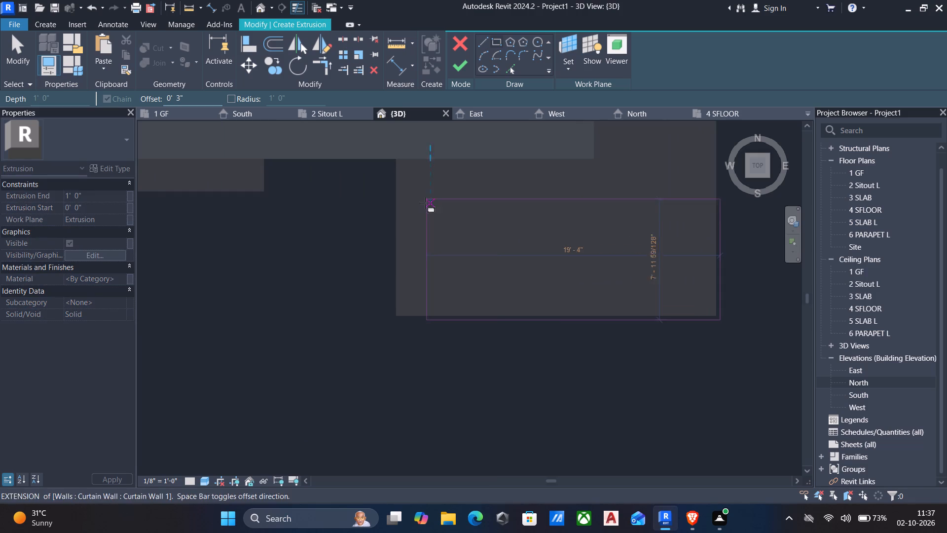
pyautogui.click(396, 161)
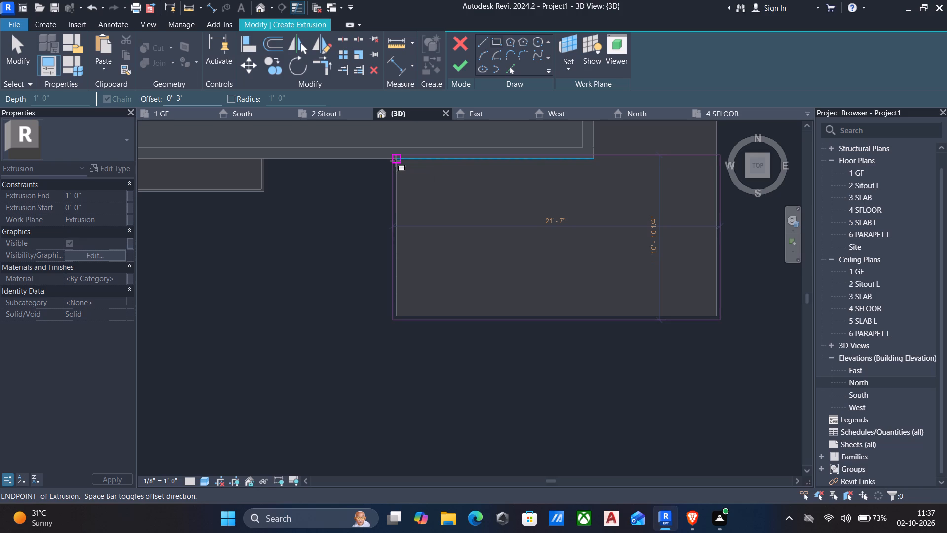
pyautogui.scroll(-1, 423, 178)
pyautogui.press('Escape')
pyautogui.scroll(-2, 482, 189)
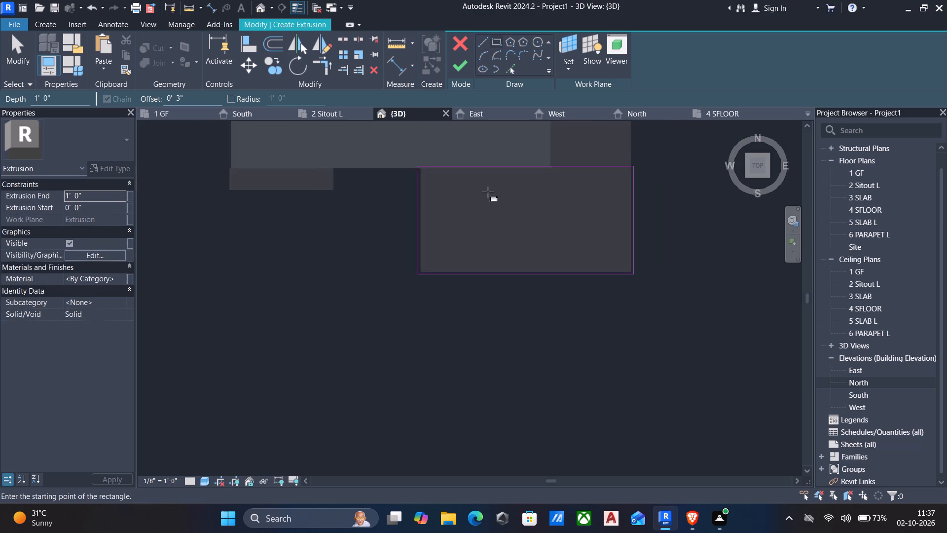
pyautogui.scroll(-1, 488, 192)
pyautogui.moveTo(540, 190); pyautogui.dragTo(532, 193, button='middle')
pyautogui.press('Escape')
# Sketch a second rectangle with a 3" outward offset over the slab's side part beside the house wall, about 8' 7" by 8' 9".
pyautogui.moveTo(523, 193); pyautogui.dragTo(518, 213, button='middle')
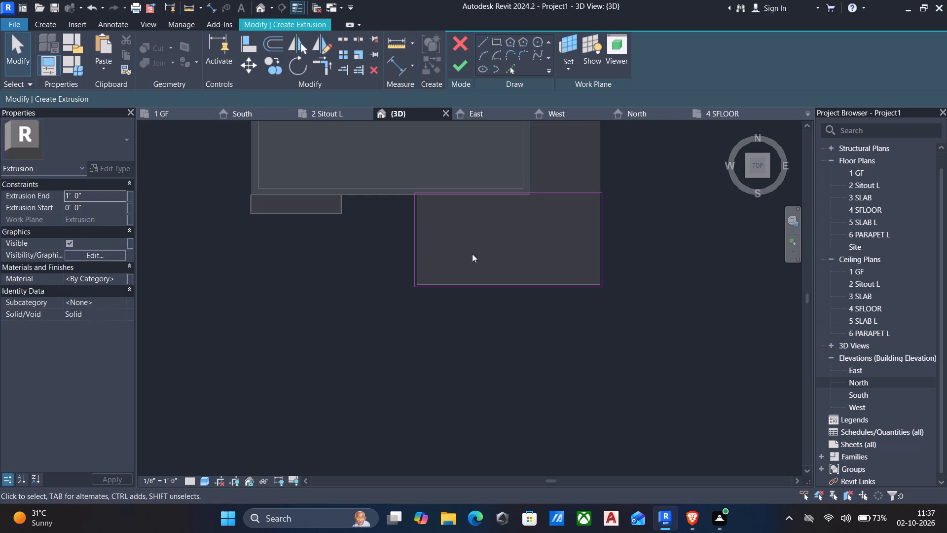
pyautogui.scroll(-2, 449, 289)
pyautogui.moveTo(451, 282); pyautogui.dragTo(442, 301, button='middle')
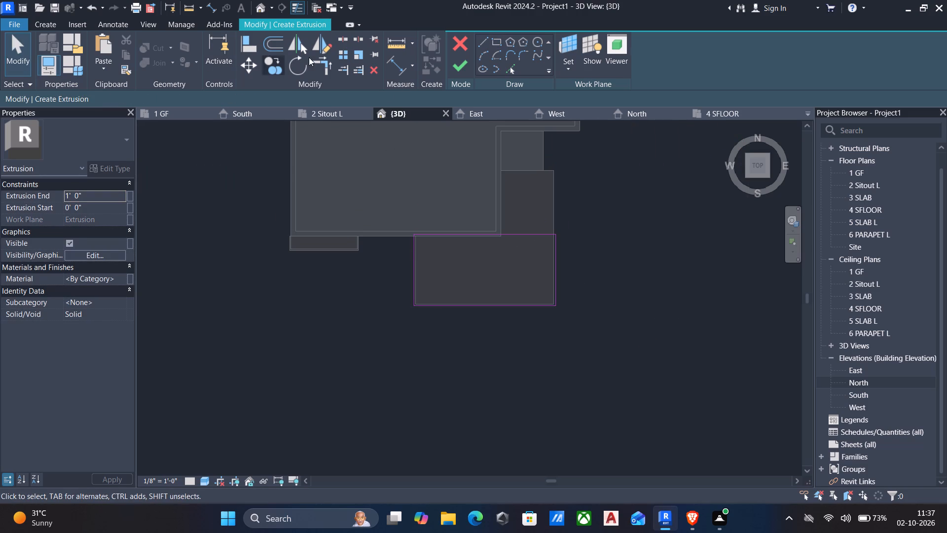
pyautogui.click(493, 41)
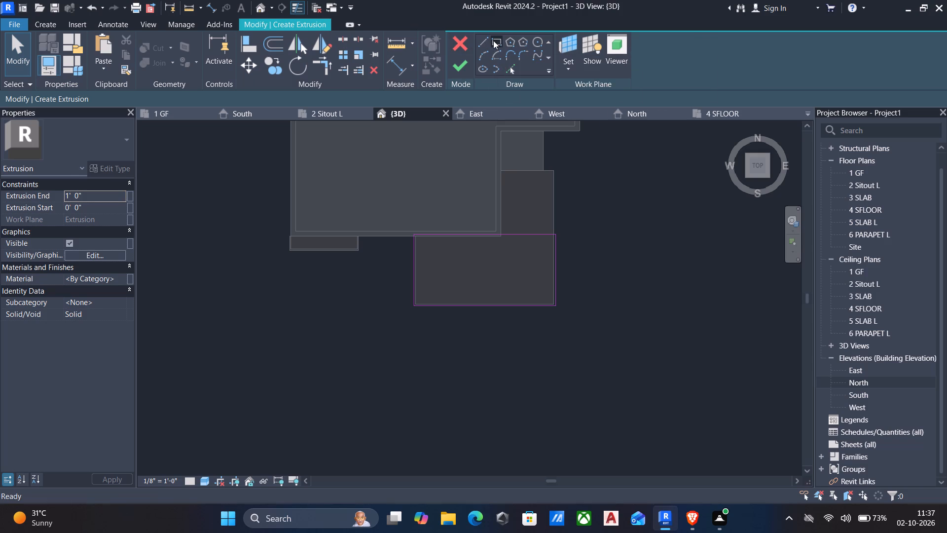
pyautogui.moveTo(200, 101); pyautogui.dragTo(2, 93)
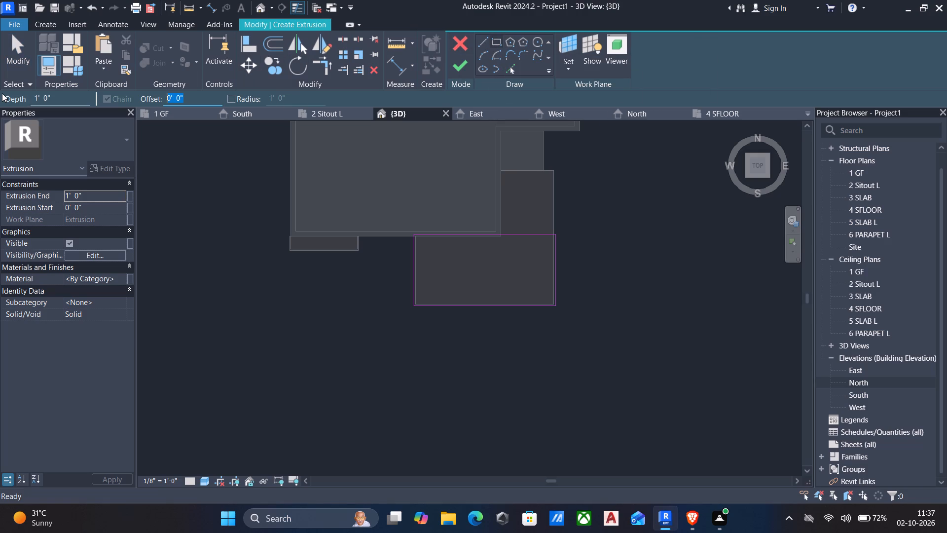
pyautogui.press('3')
pyautogui.hotkey('shift', '"')
pyautogui.scroll(4, 547, 173)
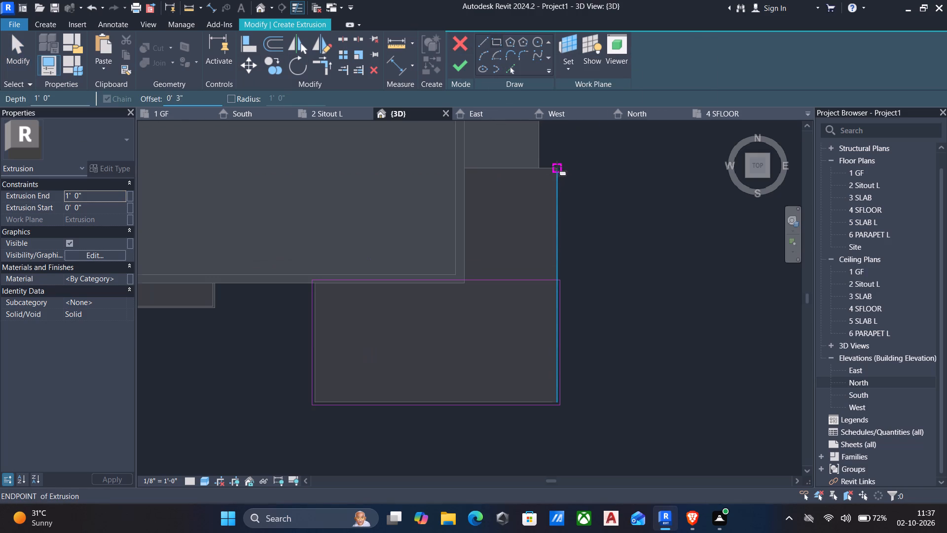
pyautogui.click(556, 166)
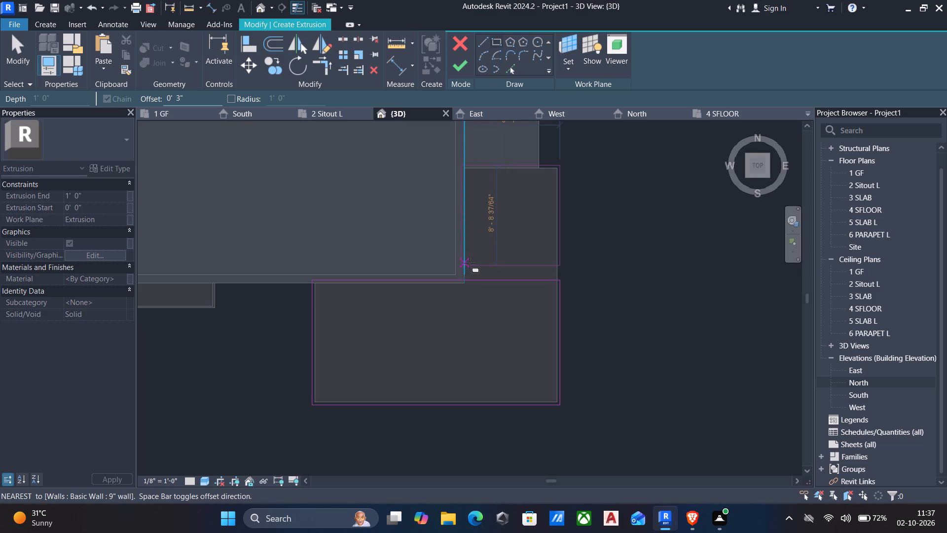
pyautogui.click(470, 263)
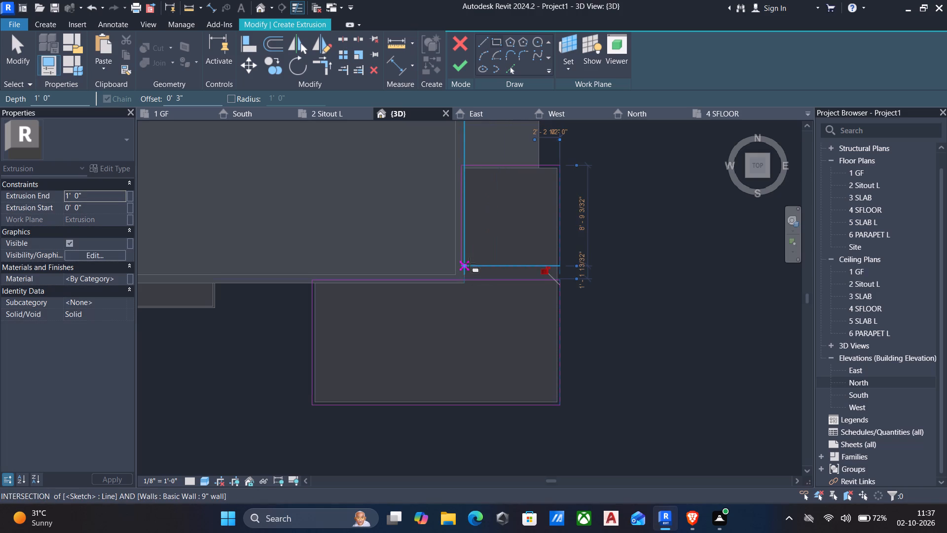
pyautogui.press('Escape')
pyautogui.press('Escape')
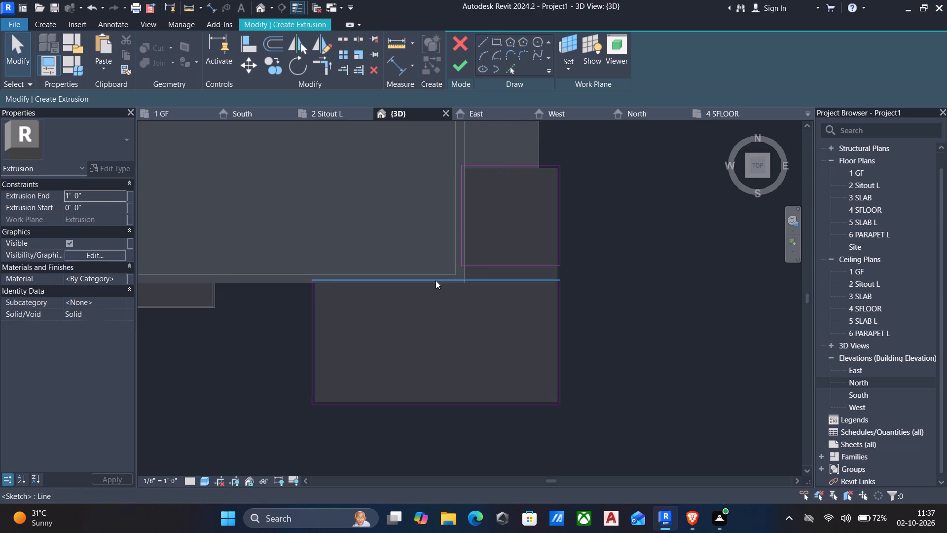
# Nudge the front rectangle's north line south onto the outer face of the house's front wall.
pyautogui.click(436, 279)
pyautogui.scroll(2, 444, 319)
pyautogui.press('Down')
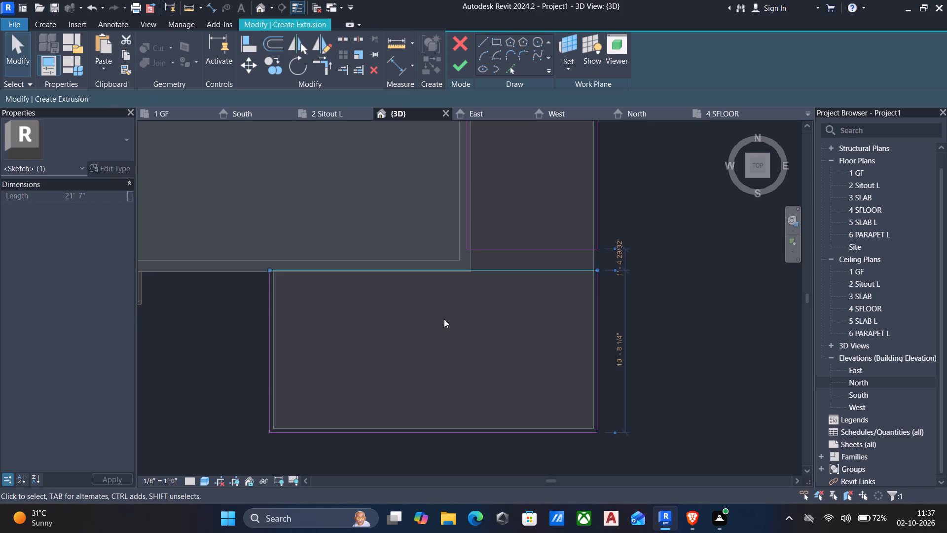
pyautogui.scroll(4, 444, 319)
pyautogui.press('Down')
pyautogui.scroll(-3, 444, 319)
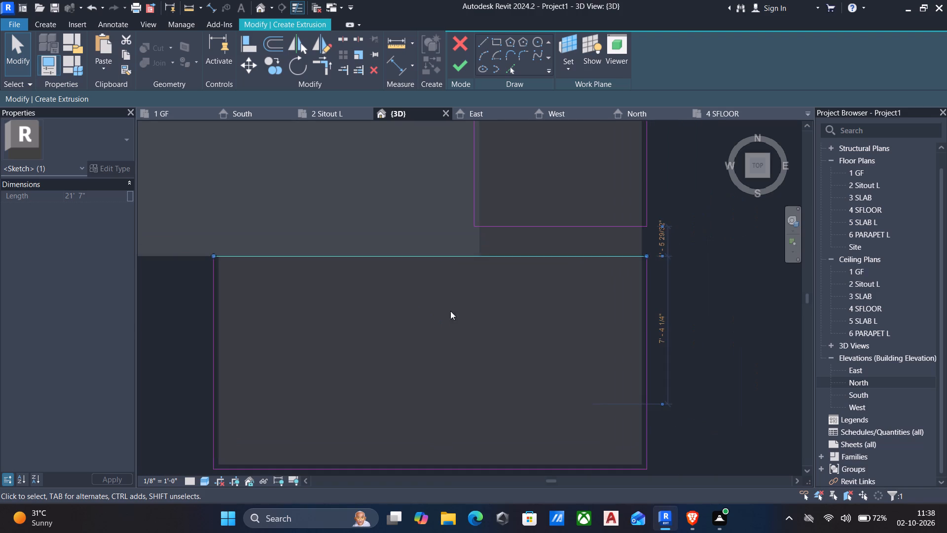
# Nudge the side rectangle's west line east onto the outer face of the house's side wall.
pyautogui.click(469, 224)
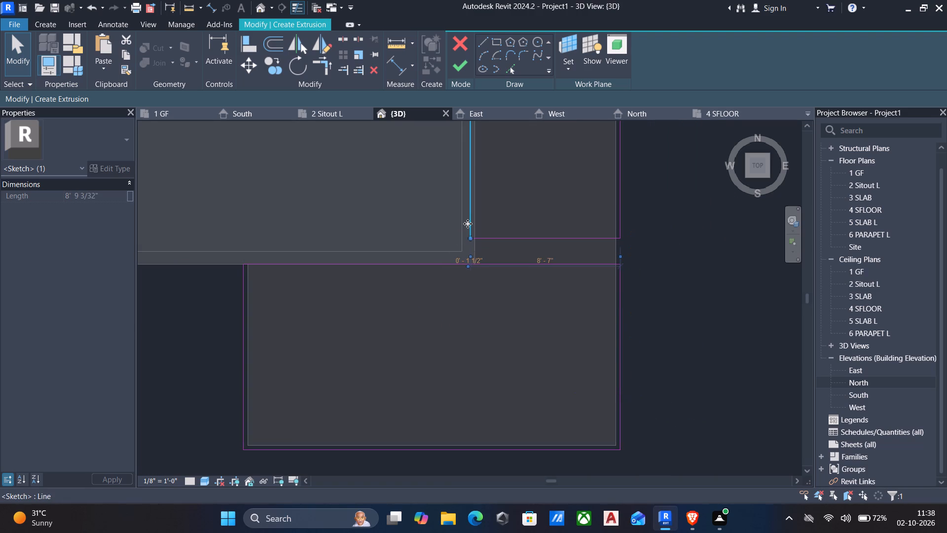
pyautogui.press('Right')
pyautogui.press('Right')
pyautogui.scroll(2, 485, 255)
pyautogui.scroll(-1, 486, 258)
pyautogui.scroll(2, 453, 212)
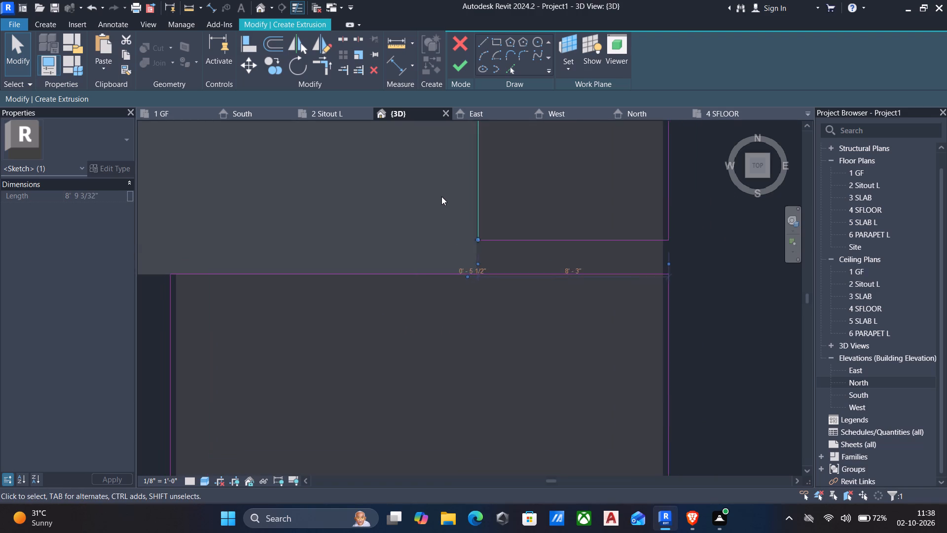
pyautogui.scroll(5, 441, 196)
pyautogui.press('Left')
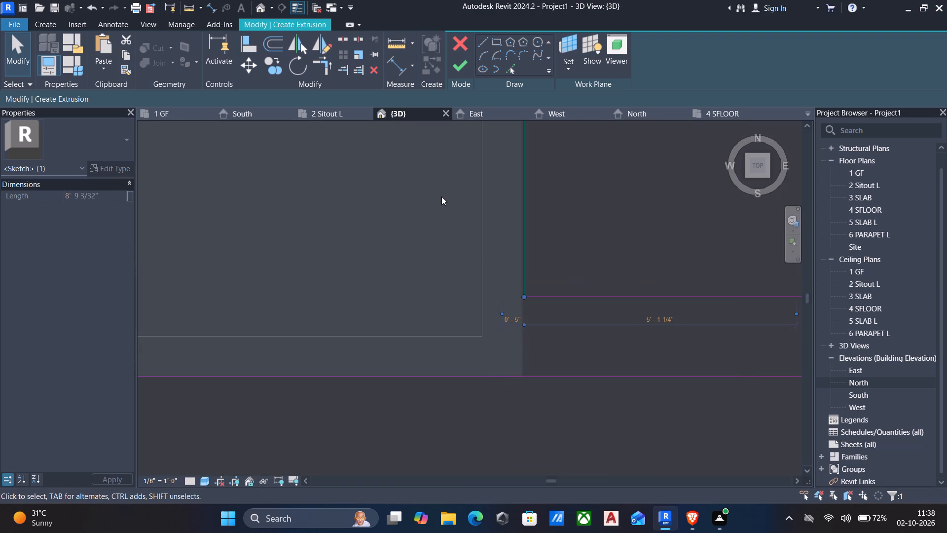
pyautogui.press('Left')
pyautogui.scroll(-5, 446, 204)
pyautogui.press('Escape')
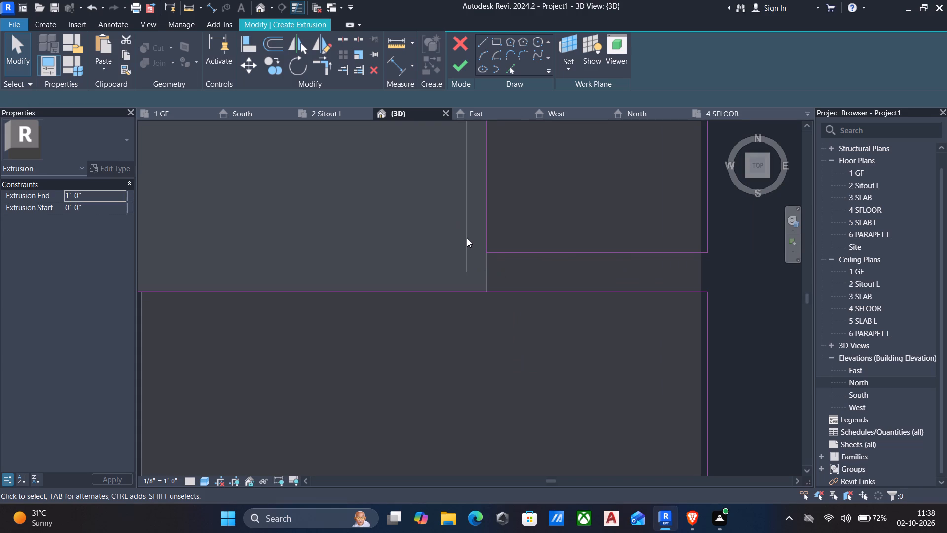
# Trim the front rectangle's north line and the side rectangle's west line to a corner at the house wall's corner.
pyautogui.write('tr')
pyautogui.click(447, 293)
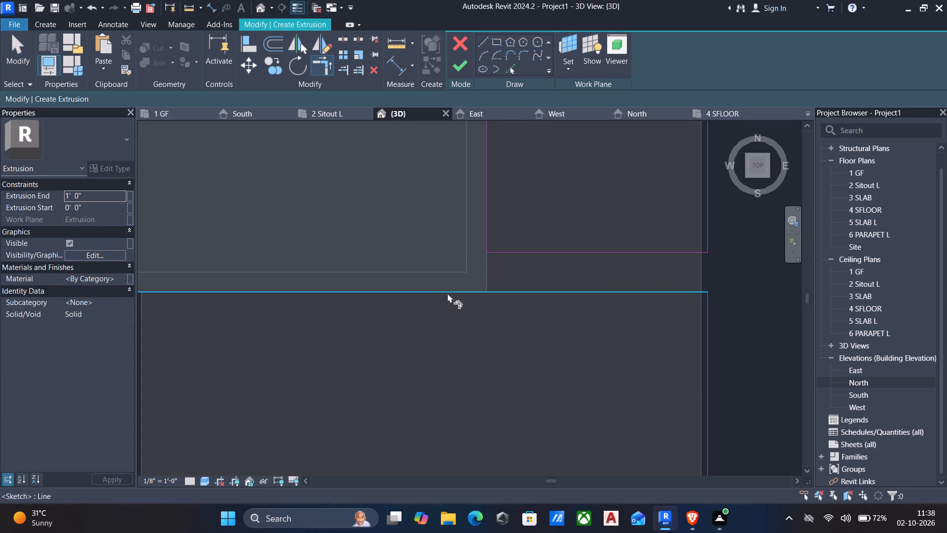
pyautogui.click(490, 232)
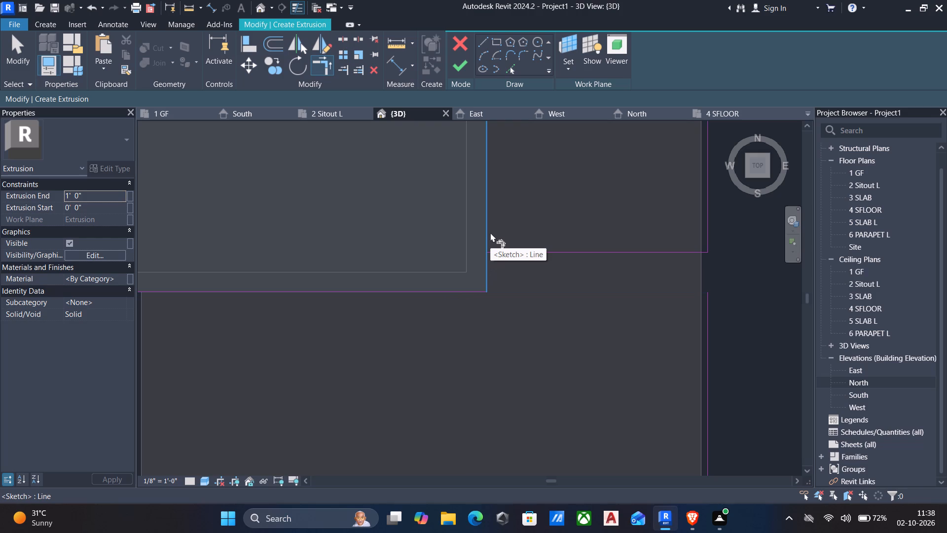
pyautogui.scroll(-2, 490, 232)
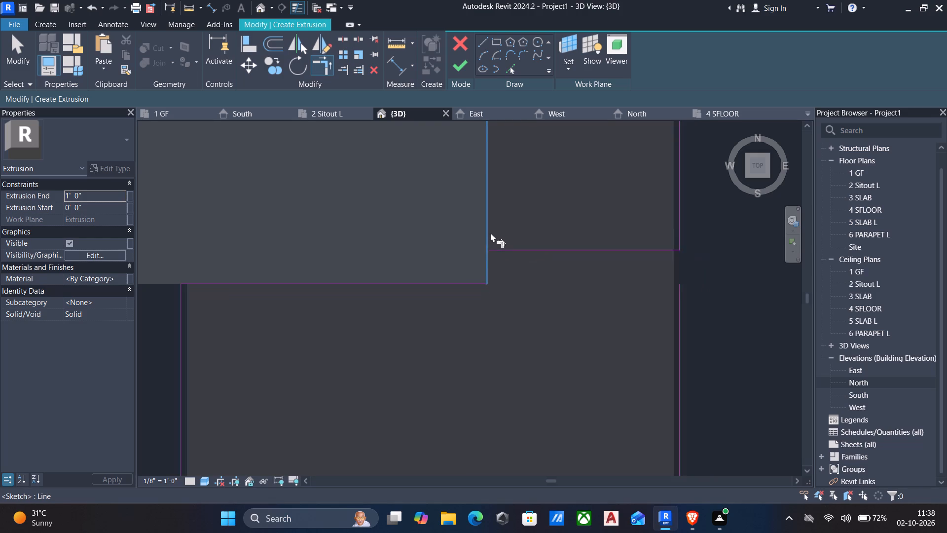
pyautogui.scroll(-2, 490, 232)
pyautogui.press('Escape')
# Delete the side rectangle's leftover south line and extend the front rectangle's east line north to meet the side rectangle's east line.
pyautogui.click(512, 244)
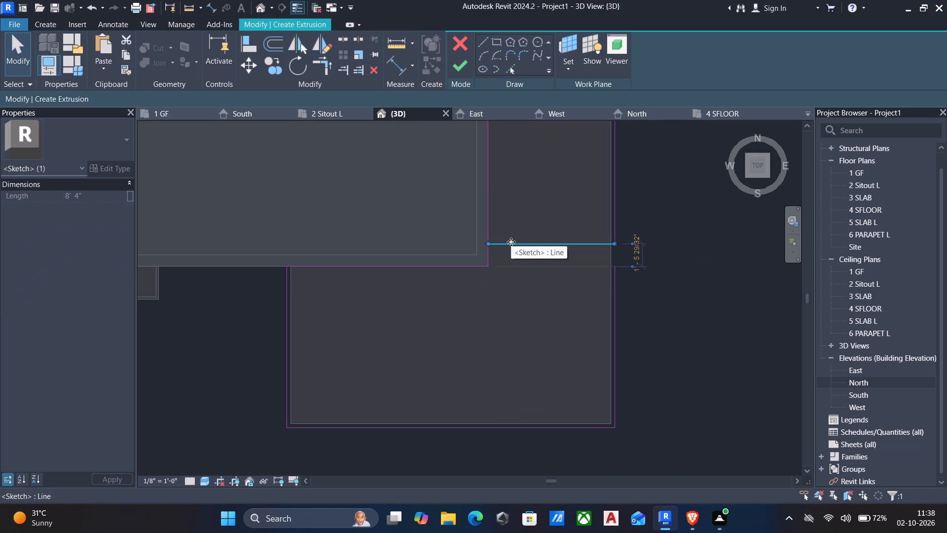
pyautogui.press('Delete')
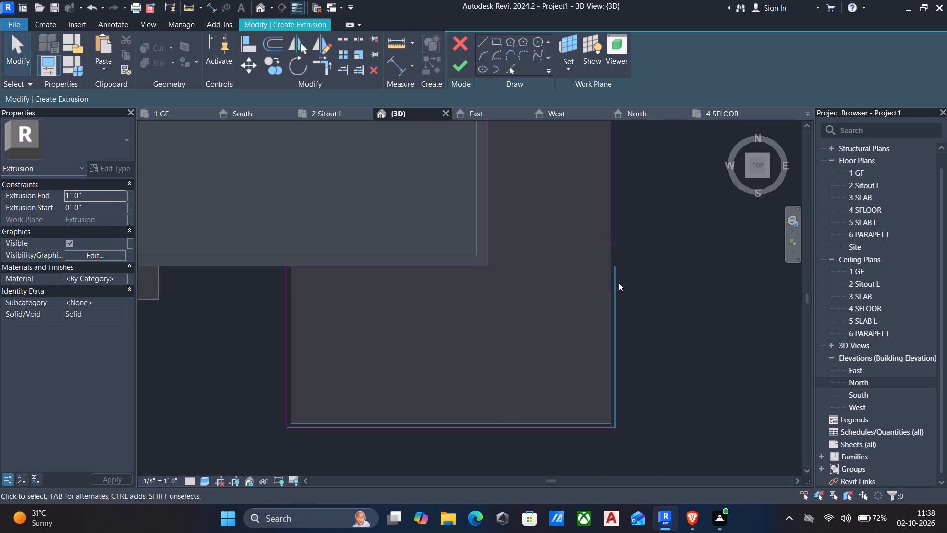
pyautogui.click(614, 284)
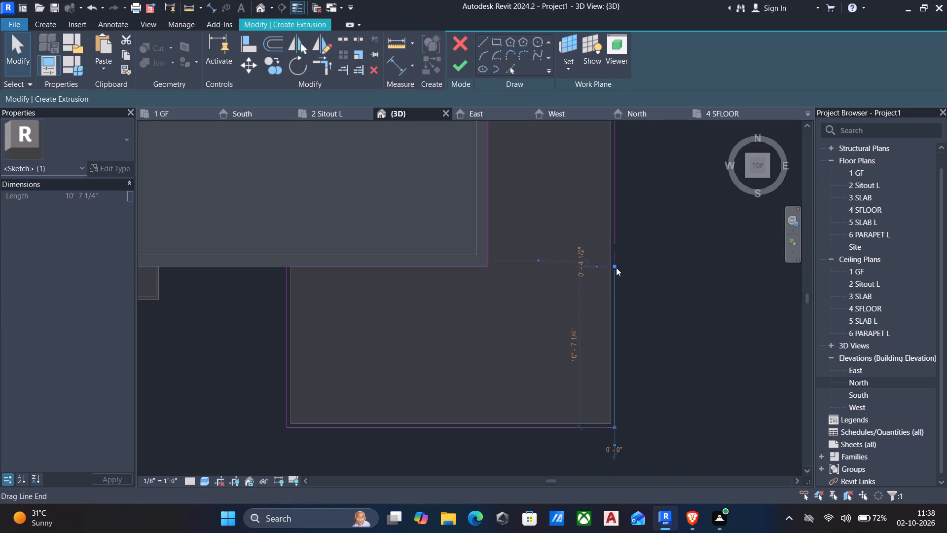
pyautogui.moveTo(616, 267); pyautogui.dragTo(619, 243)
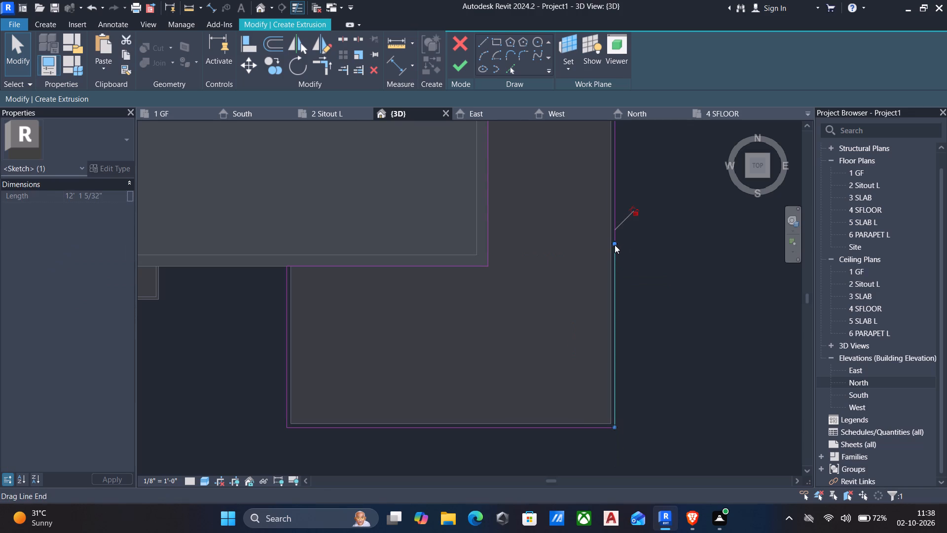
pyautogui.press('Escape')
pyautogui.scroll(-4, 614, 255)
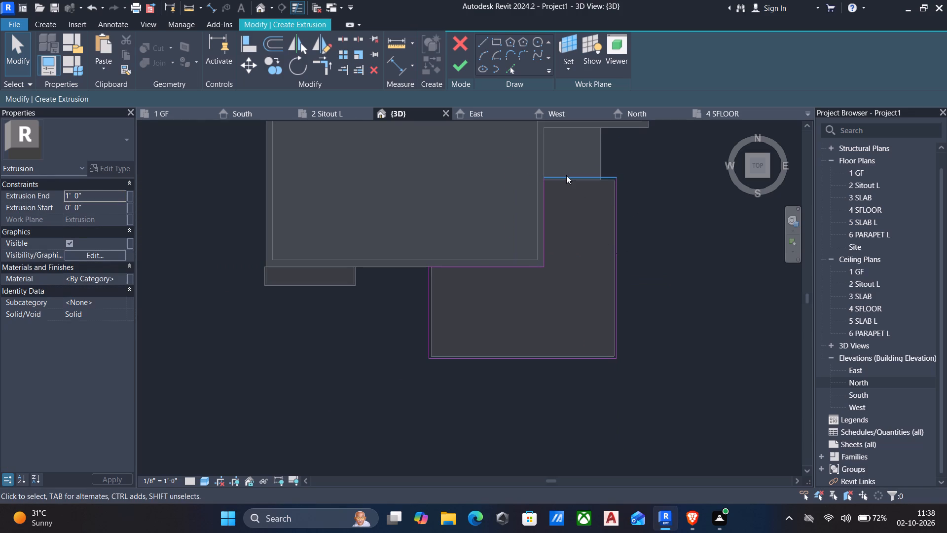
# Fine-tune the position of the L-shaped sketch's north line at the side porch roof's north edge by nudging it.
pyautogui.click(566, 175)
pyautogui.scroll(3, 566, 175)
pyautogui.press('Down')
pyautogui.scroll(2, 579, 189)
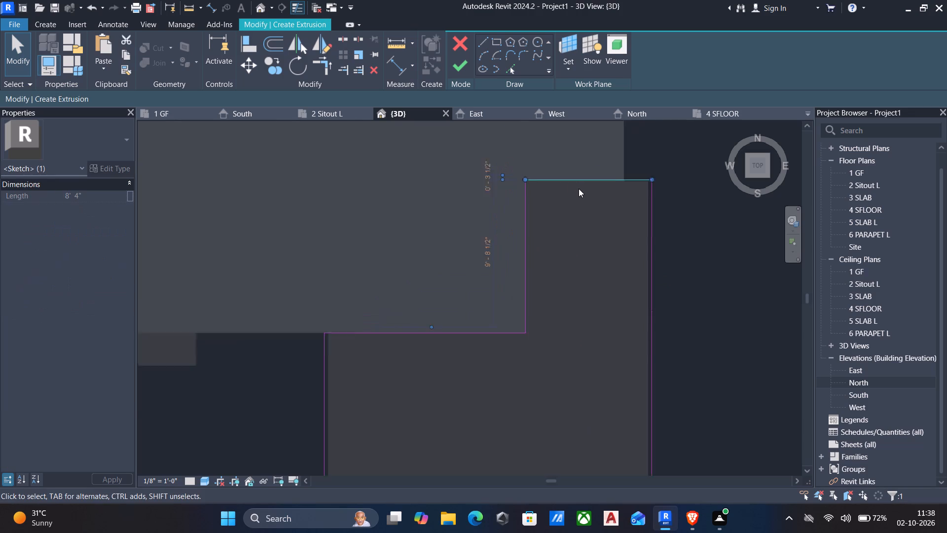
pyautogui.scroll(6, 579, 189)
pyautogui.press('Down')
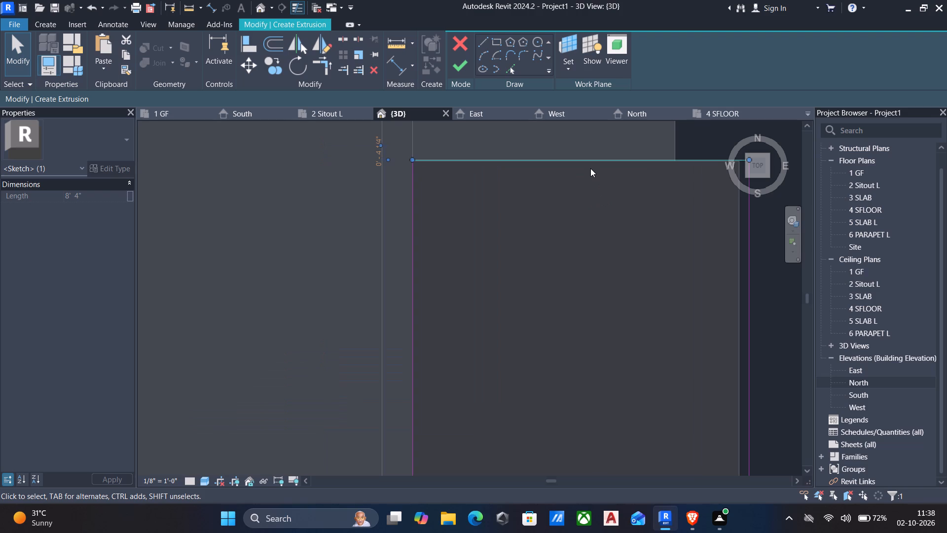
pyautogui.press('Up')
pyautogui.press('Up')
pyautogui.scroll(-5, 467, 225)
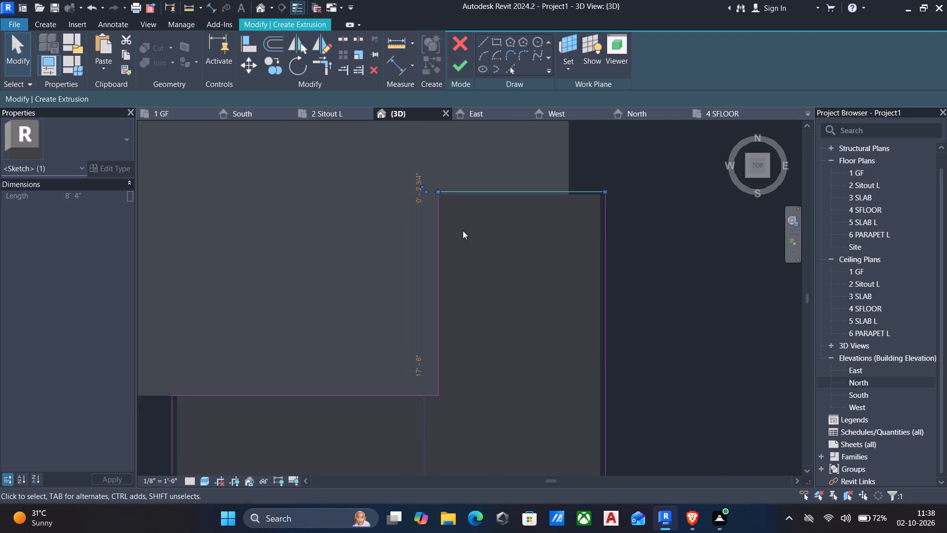
pyautogui.scroll(-3, 468, 239)
pyautogui.scroll(-3, 494, 354)
pyautogui.middleClick(498, 356)
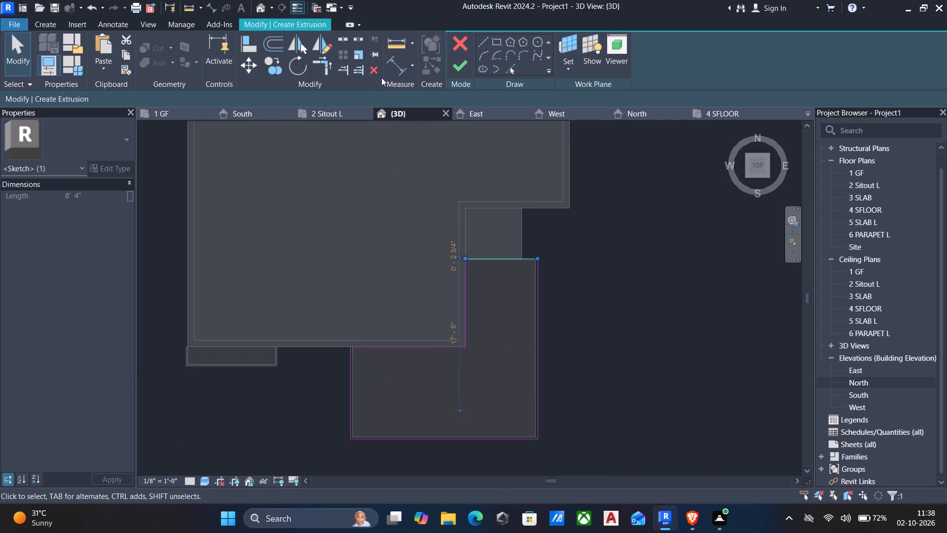
# Finish the L-shaped extrusion sketch and set its extrusion end to 2".
pyautogui.click(457, 64)
pyautogui.click(115, 192)
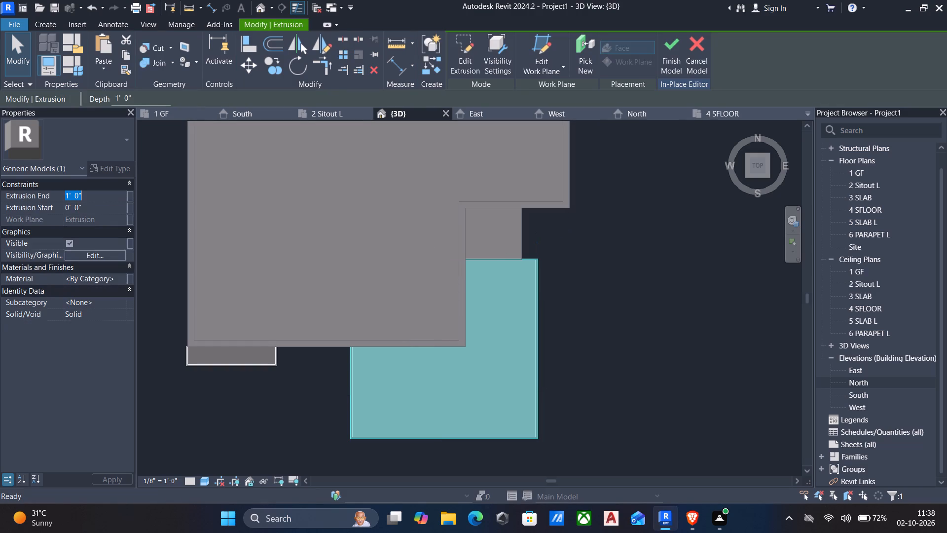
pyautogui.press('2')
pyautogui.hotkey('shift', '"')
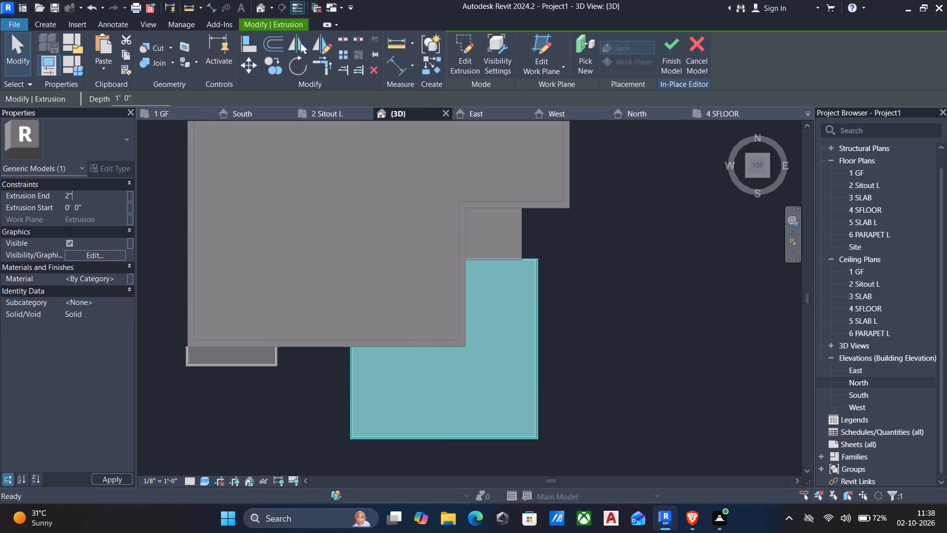
pyautogui.press('Return')
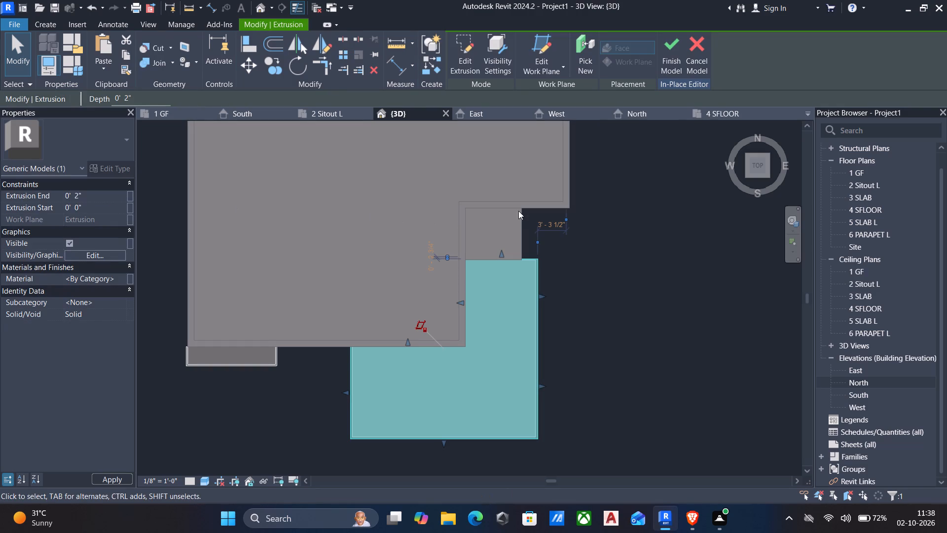
# Start another extrusion on the L-shaped layer and sketch a front rectangle about 21'-1" by 11'-7", offset 3" inward from the layer's edges.
pyautogui.click(44, 22)
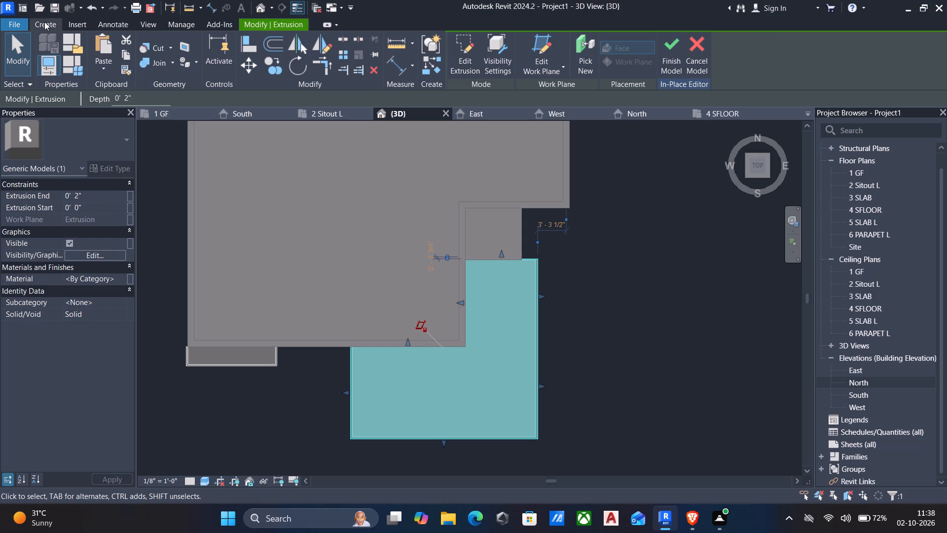
pyautogui.click(108, 56)
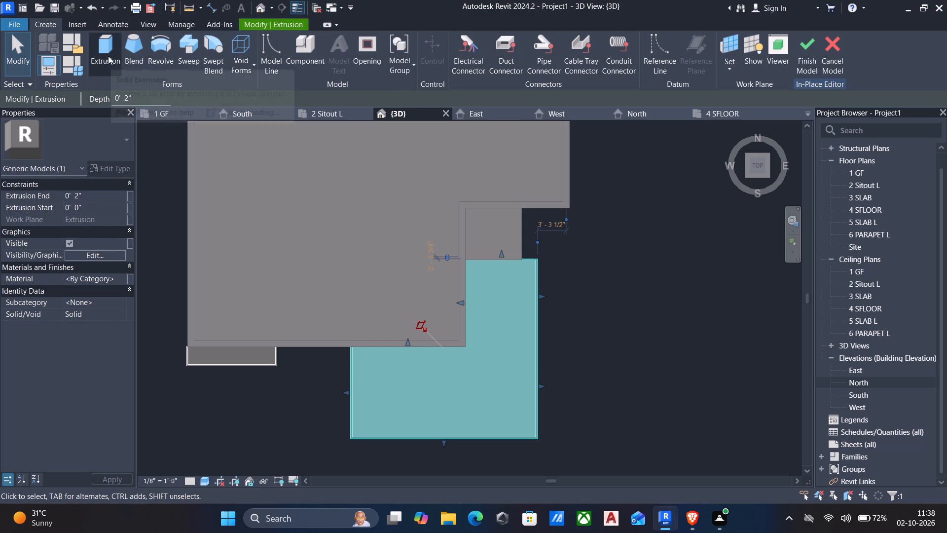
pyautogui.click(559, 69)
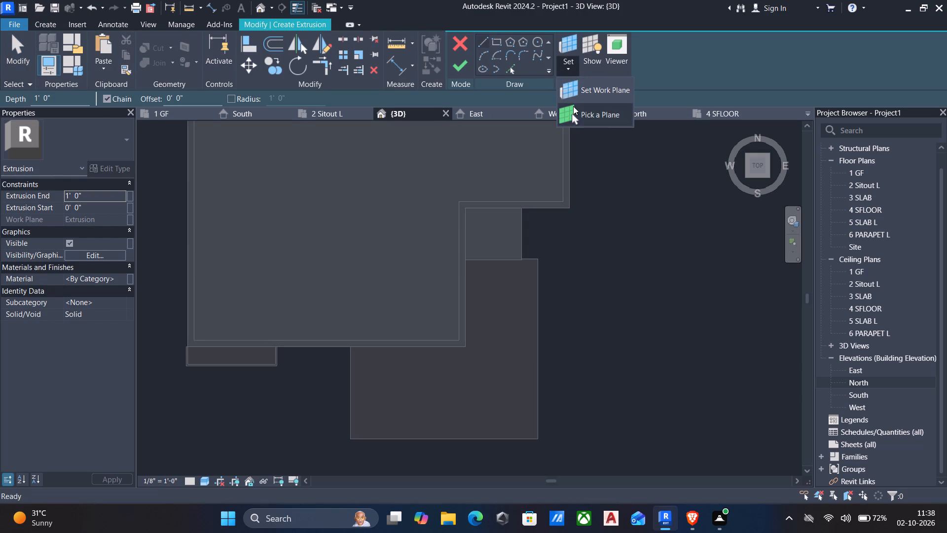
pyautogui.click(573, 106)
pyautogui.click(373, 438)
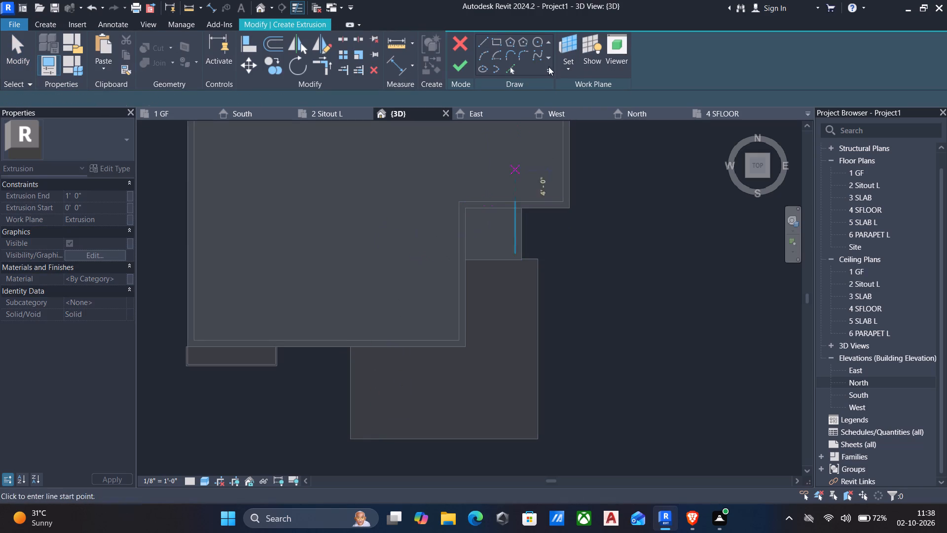
pyautogui.click(497, 43)
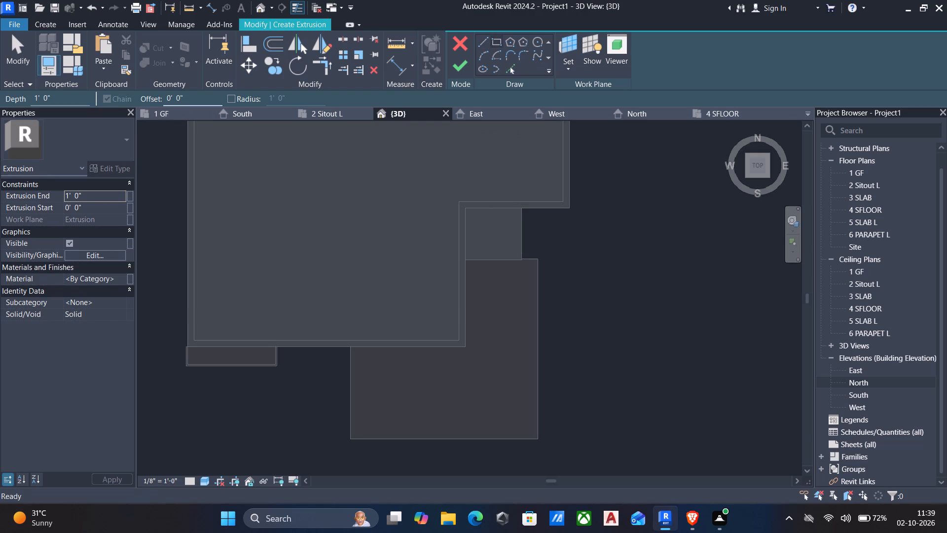
pyautogui.moveTo(198, 98); pyautogui.dragTo(54, 98)
pyautogui.write('3"')
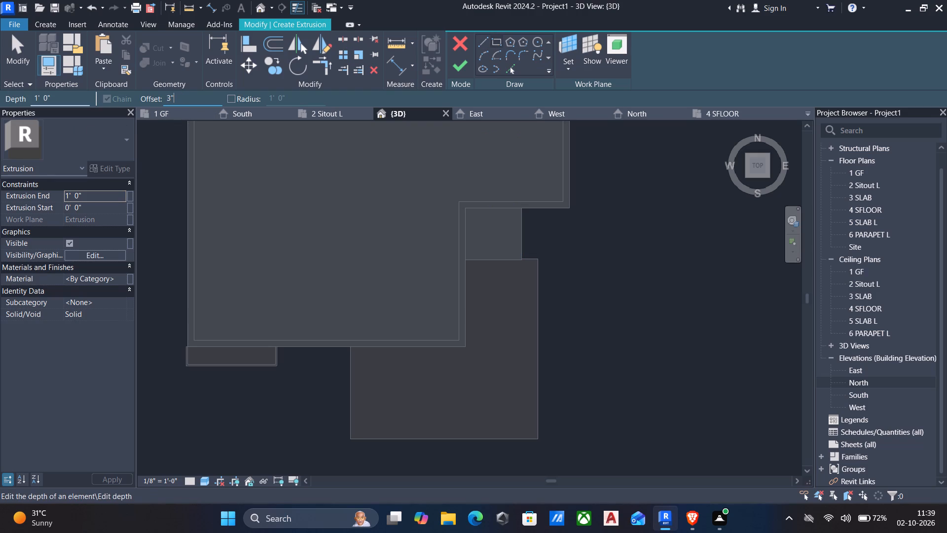
pyautogui.click(350, 442)
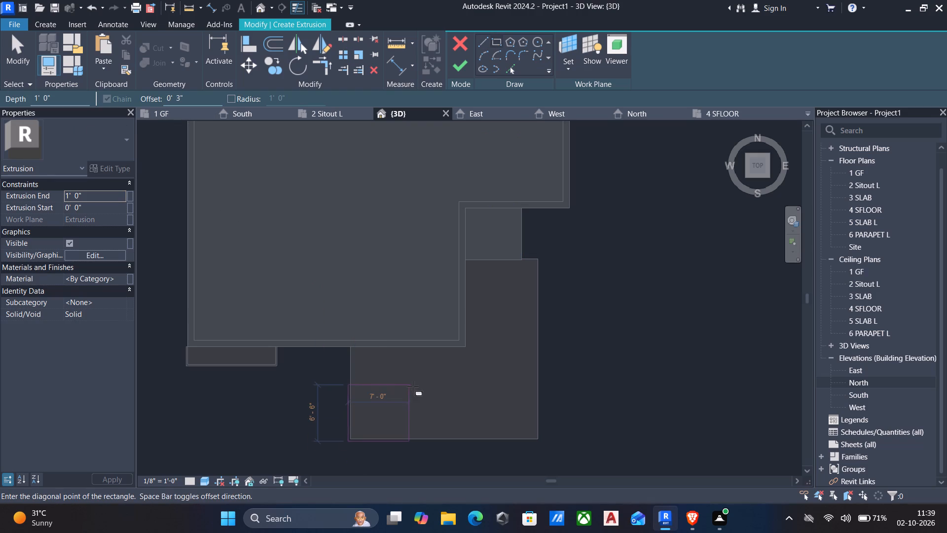
pyautogui.press('space')
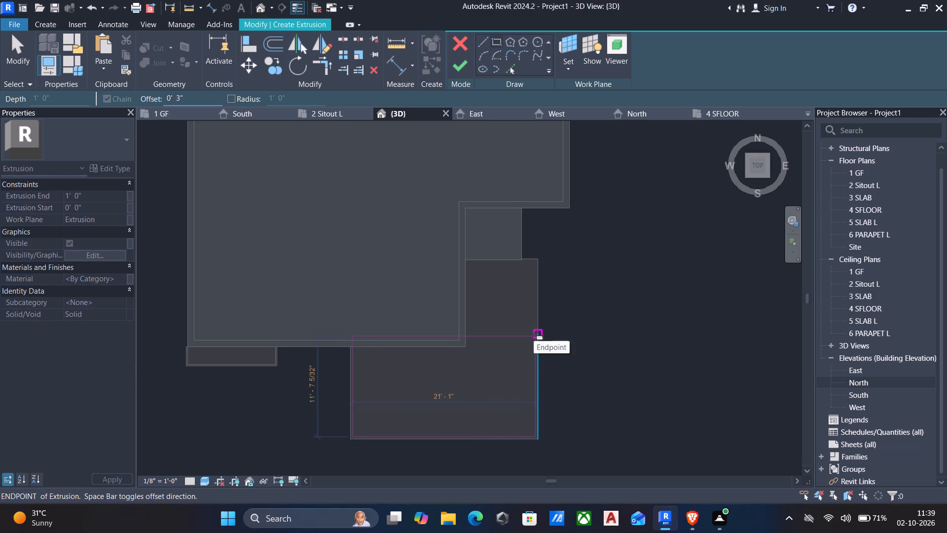
pyautogui.scroll(3, 534, 331)
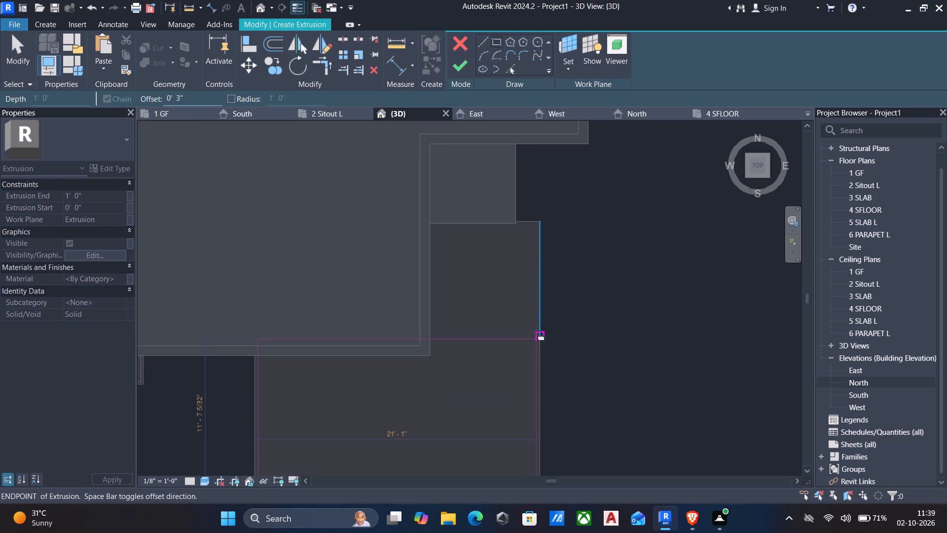
pyautogui.click(535, 331)
pyautogui.press('Escape')
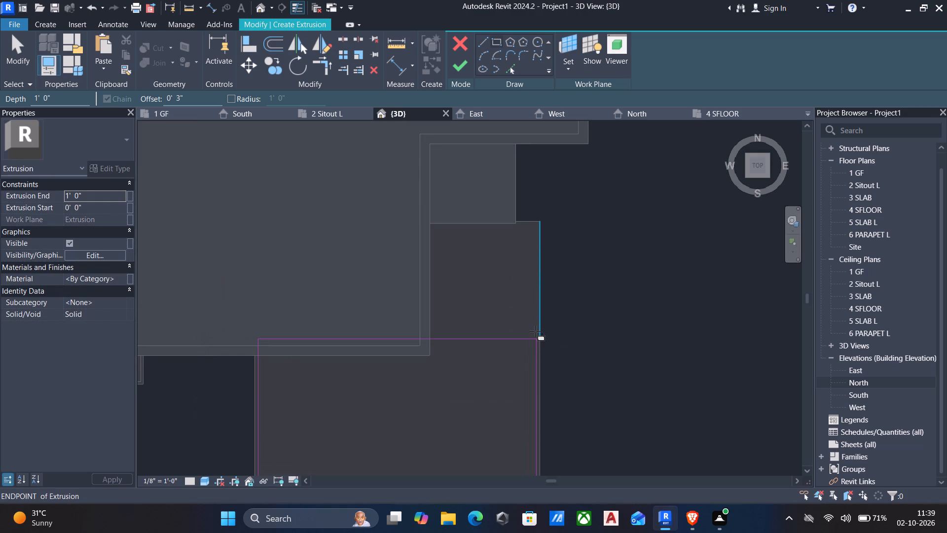
# Sketch a side rectangle about 7'-10" by 8'-1" from the layer's northeast corner to the house's side wall, offset 3" inward.
pyautogui.scroll(8, 542, 225)
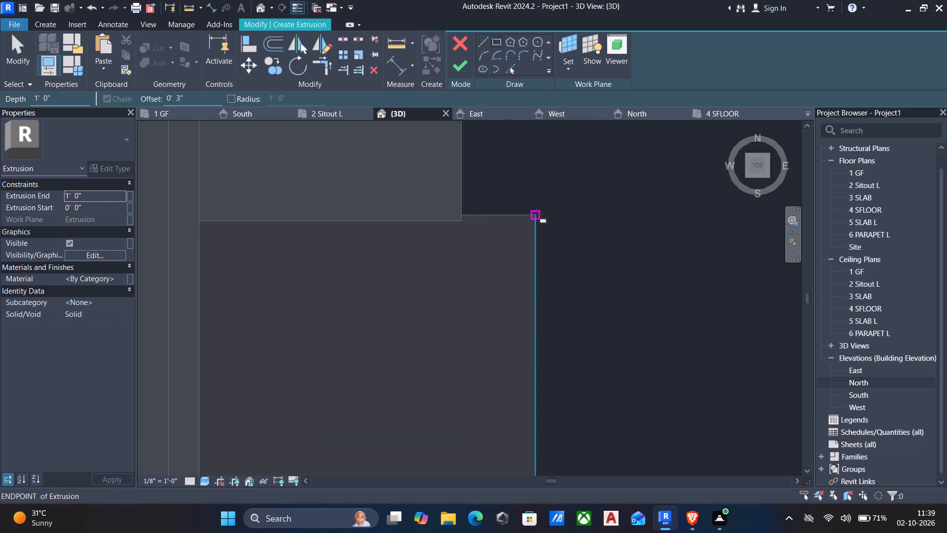
pyautogui.click(537, 214)
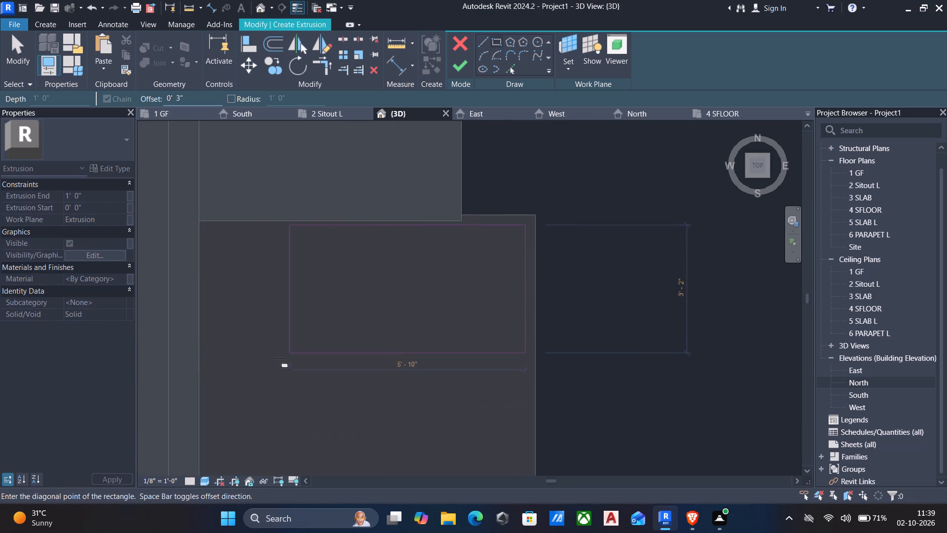
pyautogui.scroll(-3, 279, 357)
pyautogui.moveTo(278, 384); pyautogui.dragTo(286, 328, button='middle')
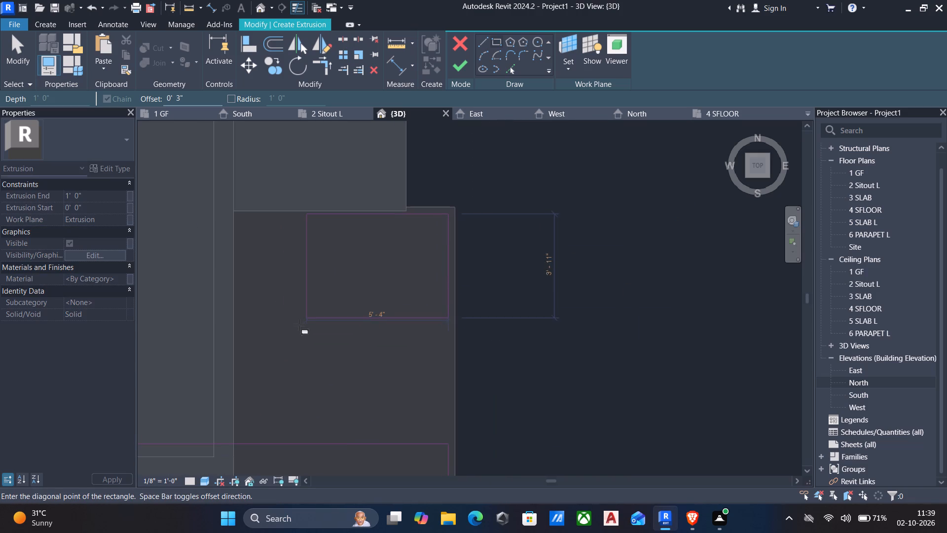
pyautogui.scroll(-1, 245, 368)
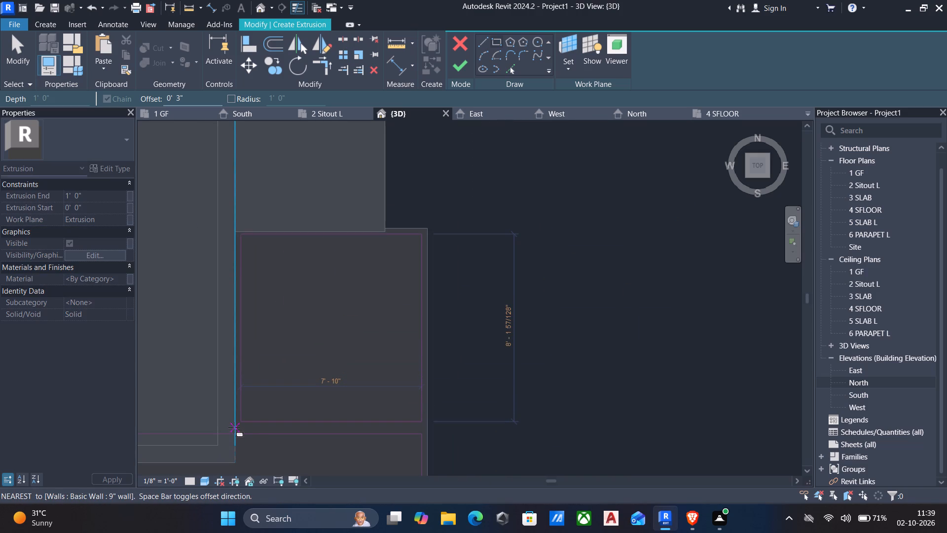
pyautogui.click(234, 427)
pyautogui.press('Escape')
pyautogui.scroll(-3, 254, 452)
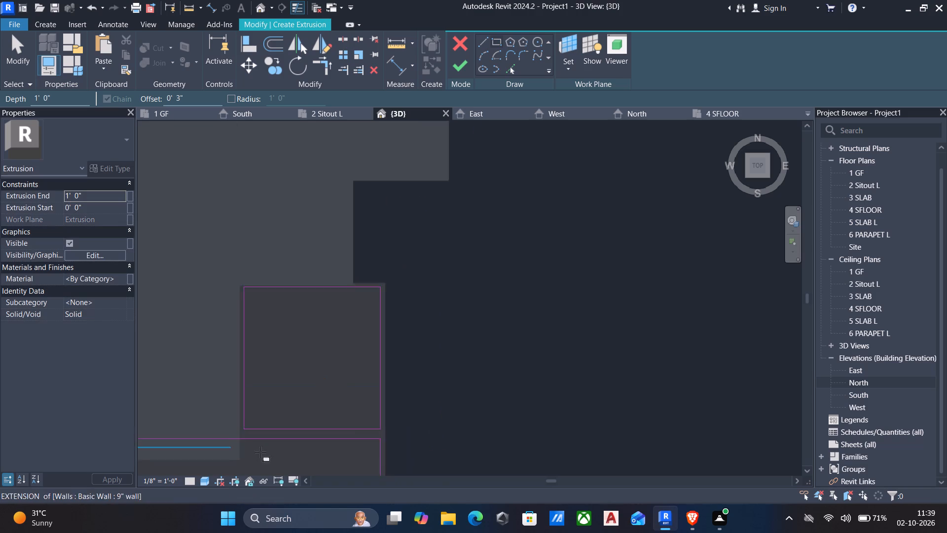
pyautogui.moveTo(260, 452); pyautogui.dragTo(320, 404, button='middle')
pyautogui.press('Escape')
# Nudge the front rectangle's north line south onto the outer face of the house's front wall.
pyautogui.click(211, 394)
pyautogui.scroll(-3, 231, 415)
pyautogui.moveTo(235, 419); pyautogui.dragTo(291, 384, button='middle')
pyautogui.scroll(-1, 291, 384)
pyautogui.press('Down')
pyautogui.press('Down')
pyautogui.press('Down')
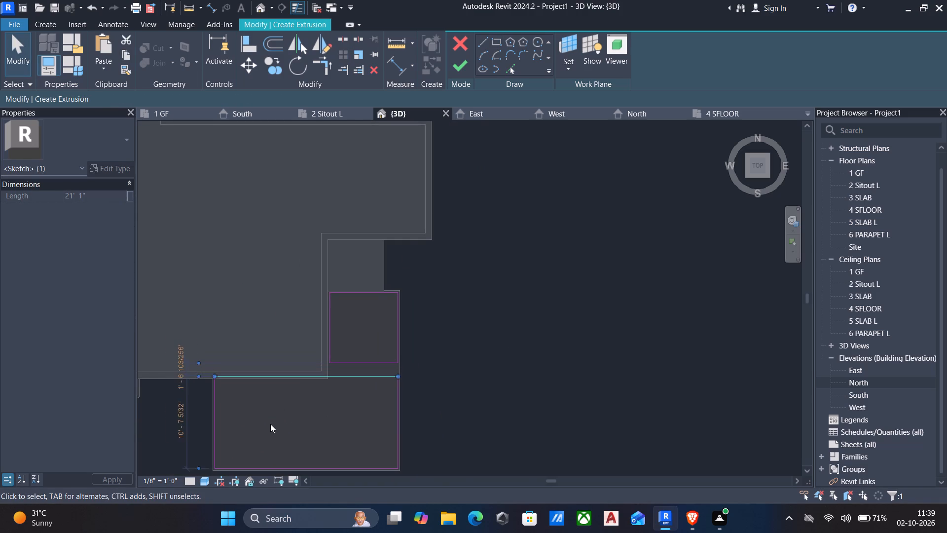
pyautogui.scroll(5, 270, 424)
pyautogui.press('Down')
pyautogui.press('Down')
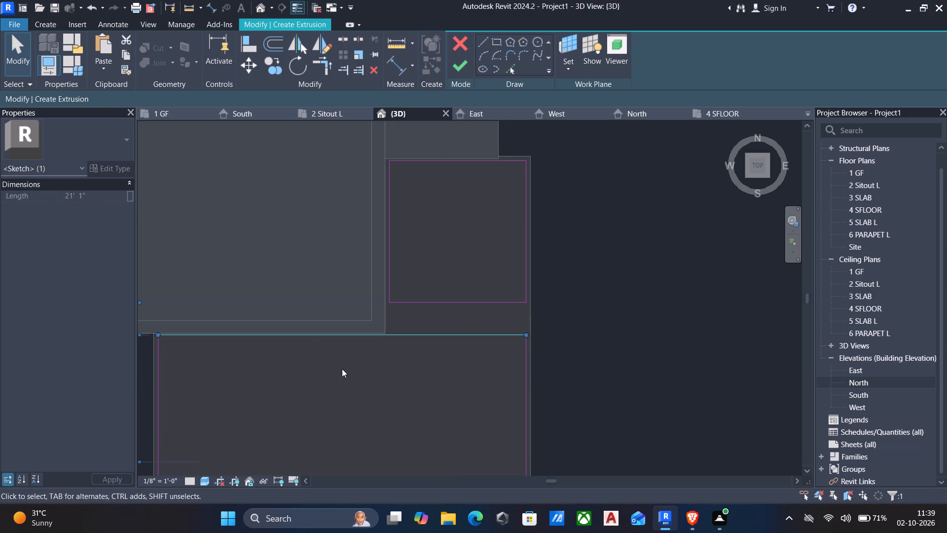
pyautogui.press('Up')
pyautogui.scroll(4, 342, 369)
pyautogui.press('Down')
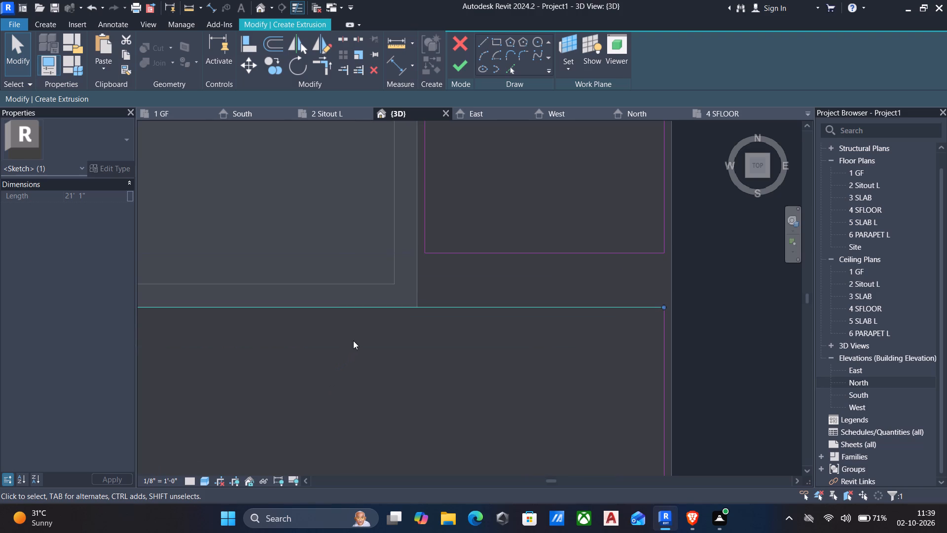
# Nudge the side rectangle's west line west onto the outer face of the house's side wall.
pyautogui.click(424, 235)
pyautogui.scroll(-5, 385, 238)
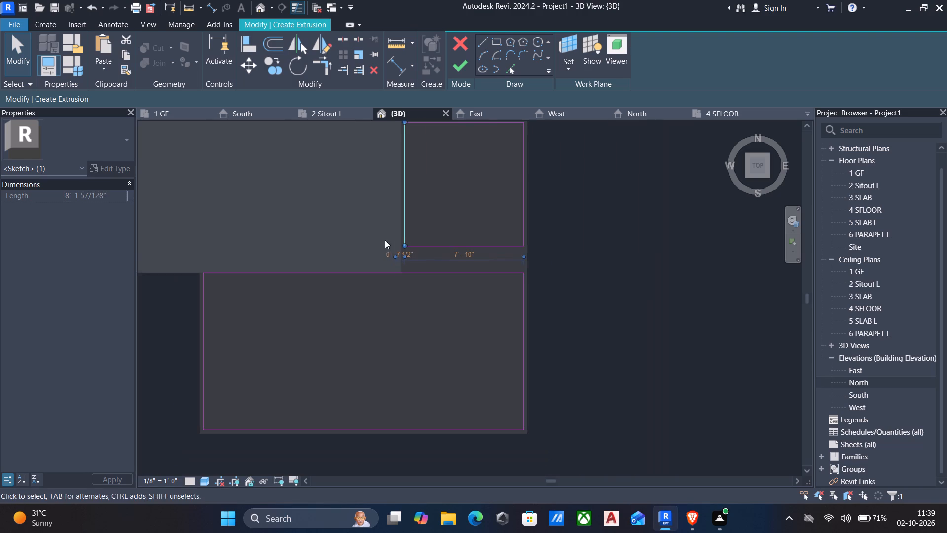
pyautogui.scroll(-2, 420, 327)
pyautogui.moveTo(422, 331); pyautogui.dragTo(423, 340, button='middle')
pyautogui.press('Left')
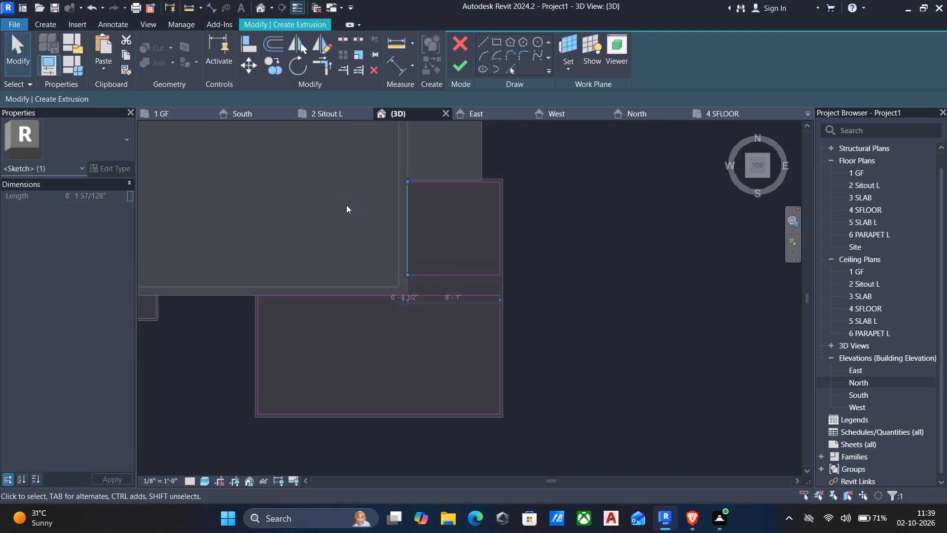
pyautogui.scroll(5, 342, 201)
pyautogui.scroll(-4, 424, 257)
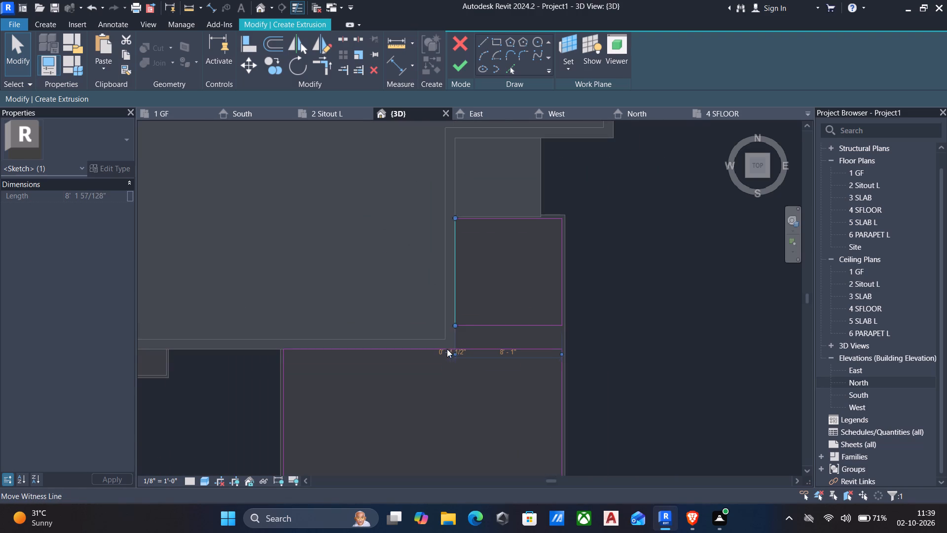
pyautogui.press('Escape')
# Trim the front rectangle's north line and the side rectangle's west line to a corner at the house wall's corner, keeping the north line's western part.
pyautogui.press('t')
pyautogui.press('r')
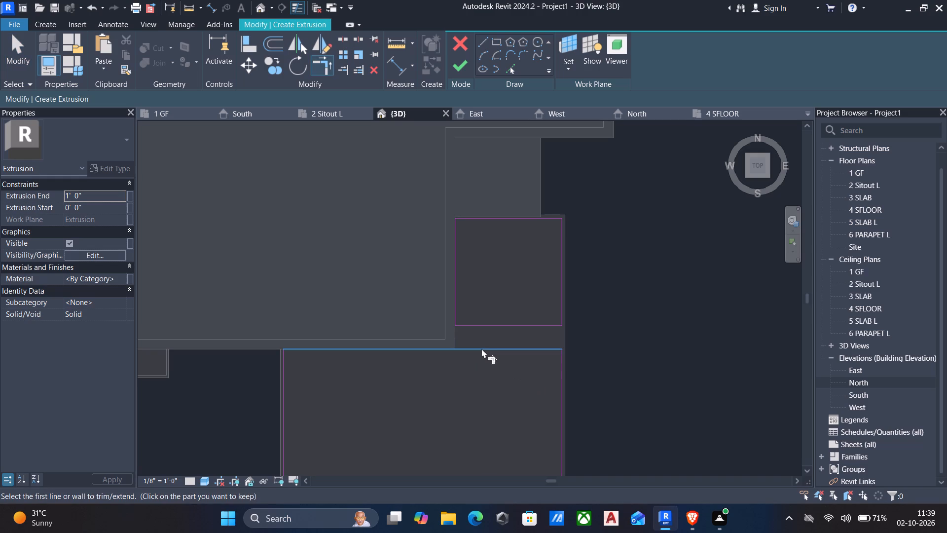
pyautogui.click(481, 348)
pyautogui.click(450, 308)
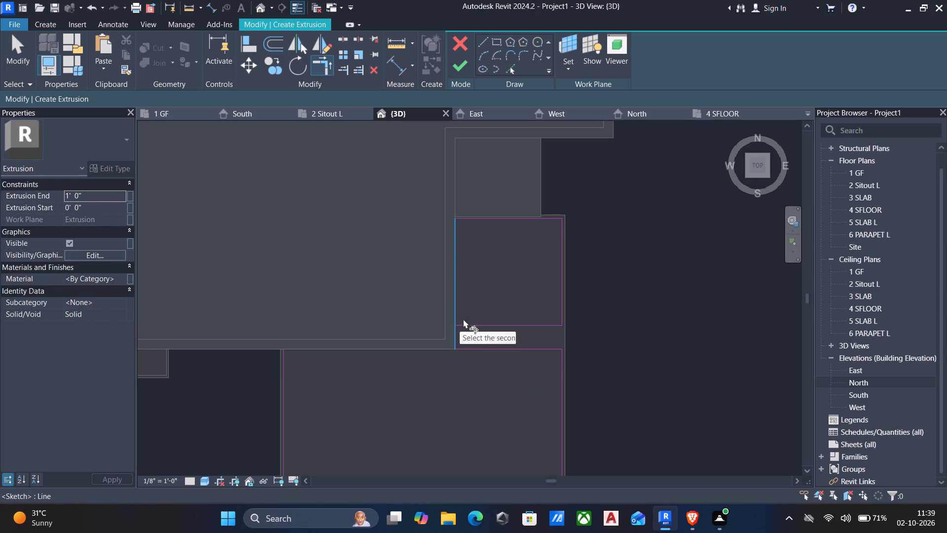
pyautogui.hotkey('ctrl', 'z')
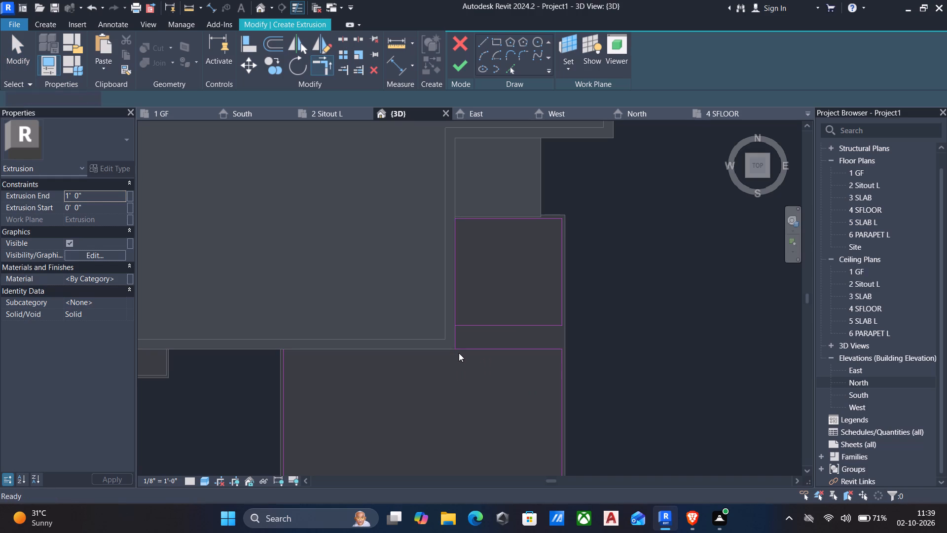
pyautogui.click(358, 353)
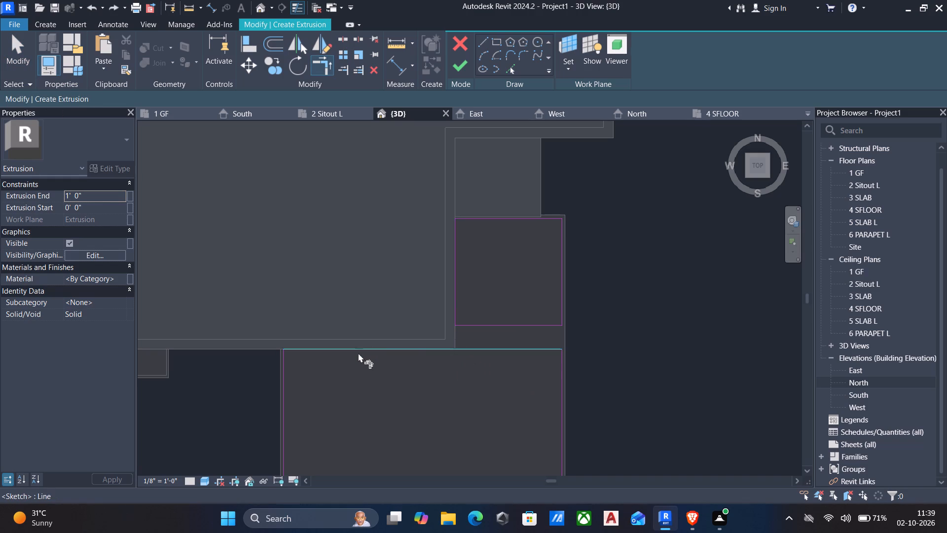
pyautogui.click(458, 283)
pyautogui.press('Escape')
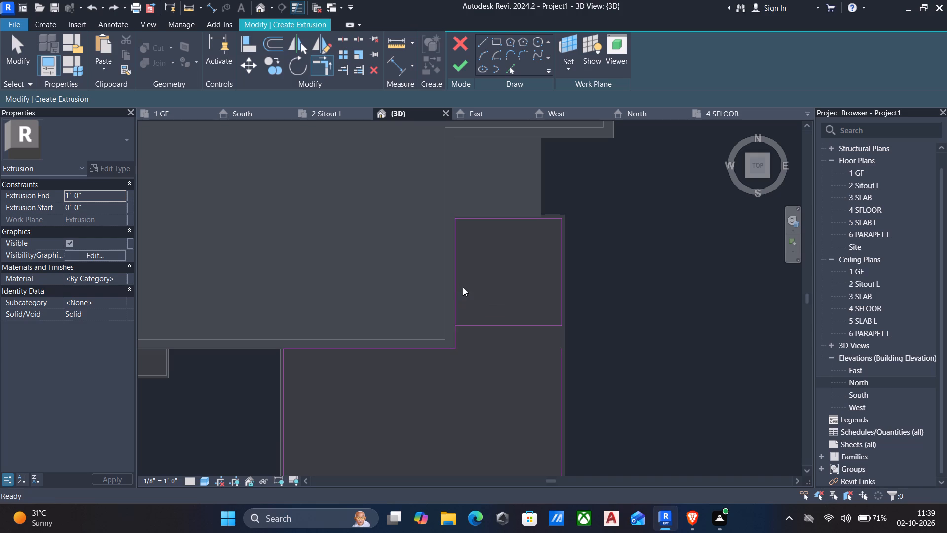
# Delete the side rectangle's leftover south line.
pyautogui.click(502, 324)
pyautogui.press('Delete')
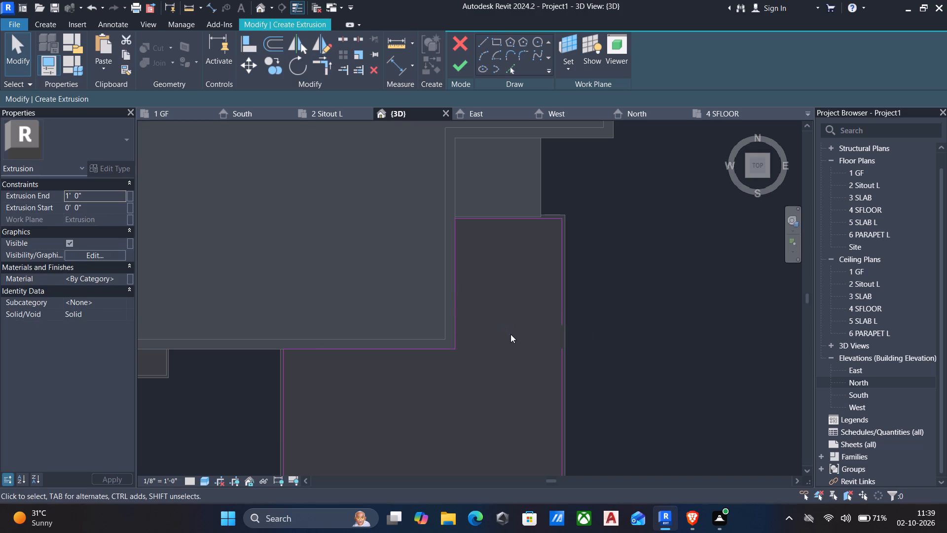
# Stretch the L-shaped profile's lower east line north to close the gap to the upper east line, and complete the extrusion sketch.
pyautogui.click(561, 371)
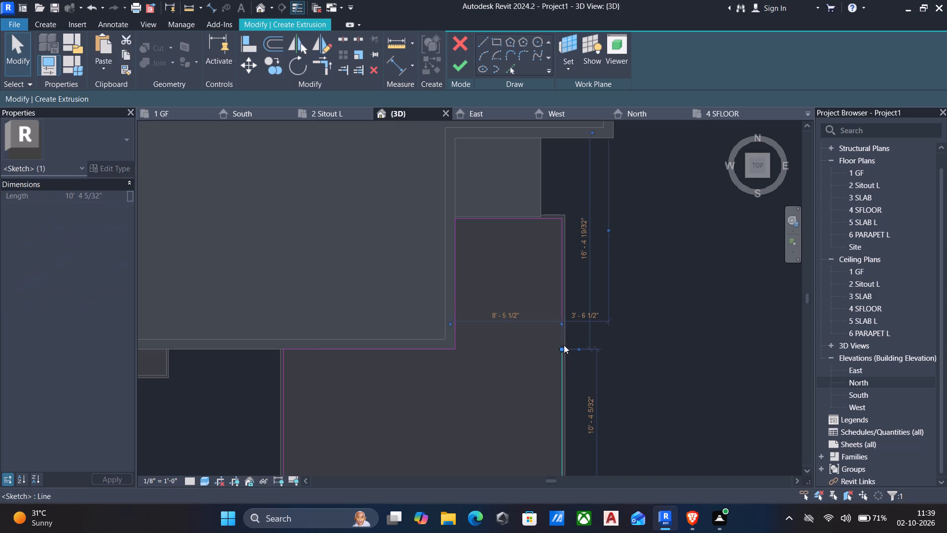
pyautogui.moveTo(562, 347); pyautogui.dragTo(564, 324)
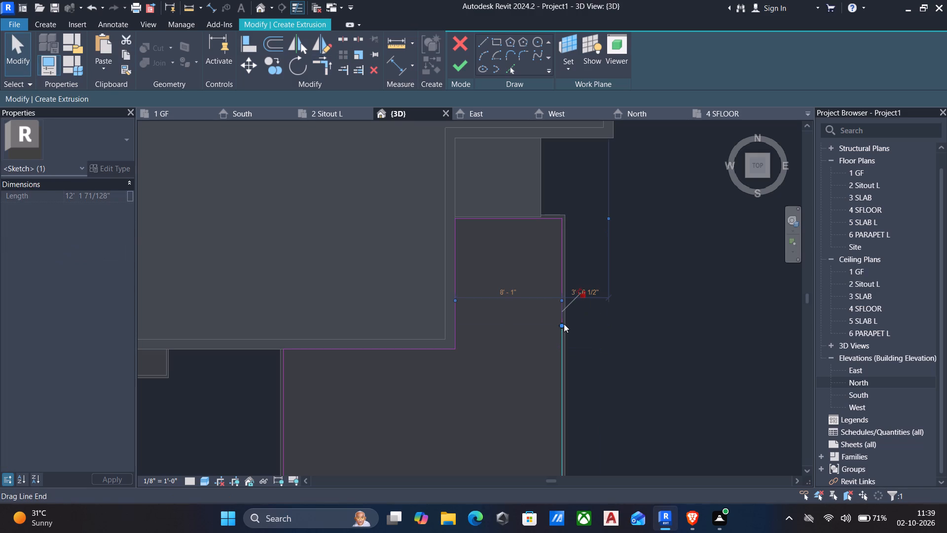
pyautogui.press('Escape')
pyautogui.scroll(5, 564, 324)
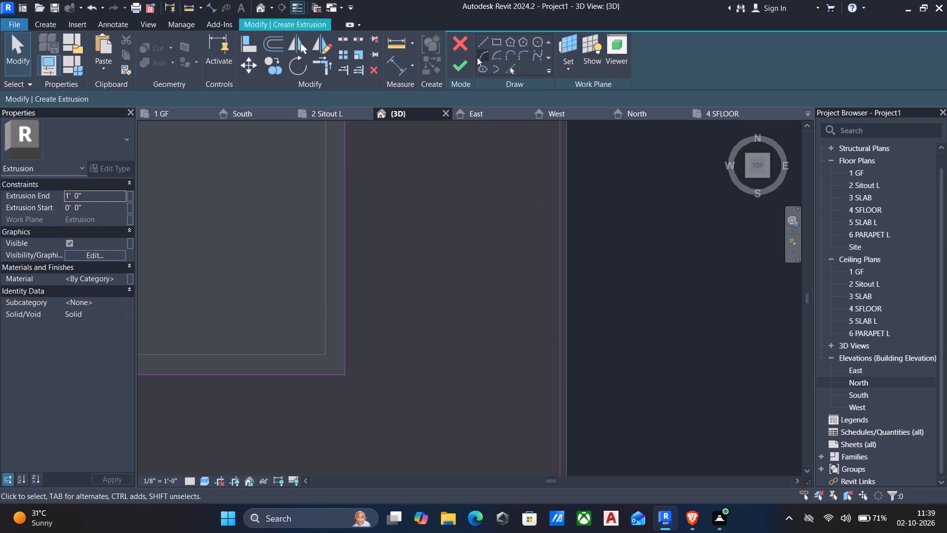
pyautogui.click(465, 65)
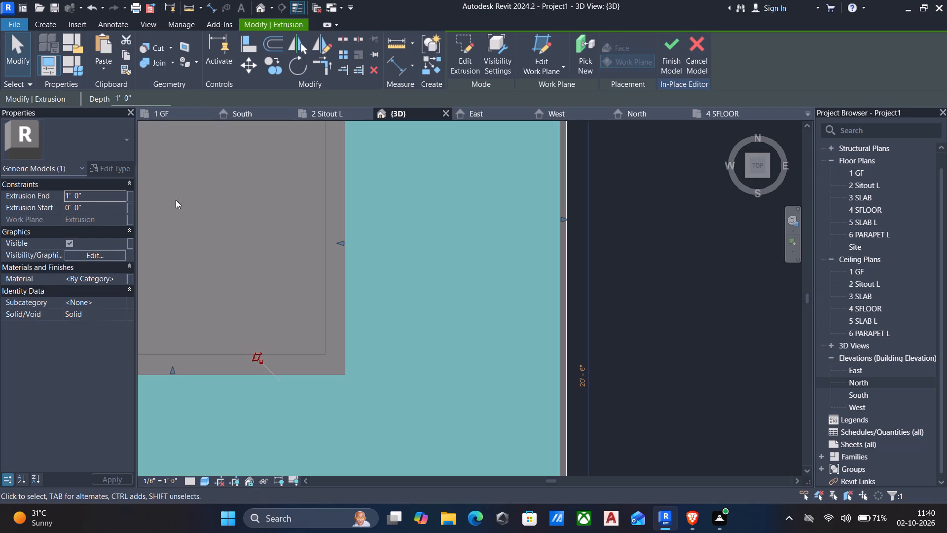
# Set the new inset L-shaped roof layer's extrusion end to 2" and finish the in-place model.
pyautogui.click(88, 194)
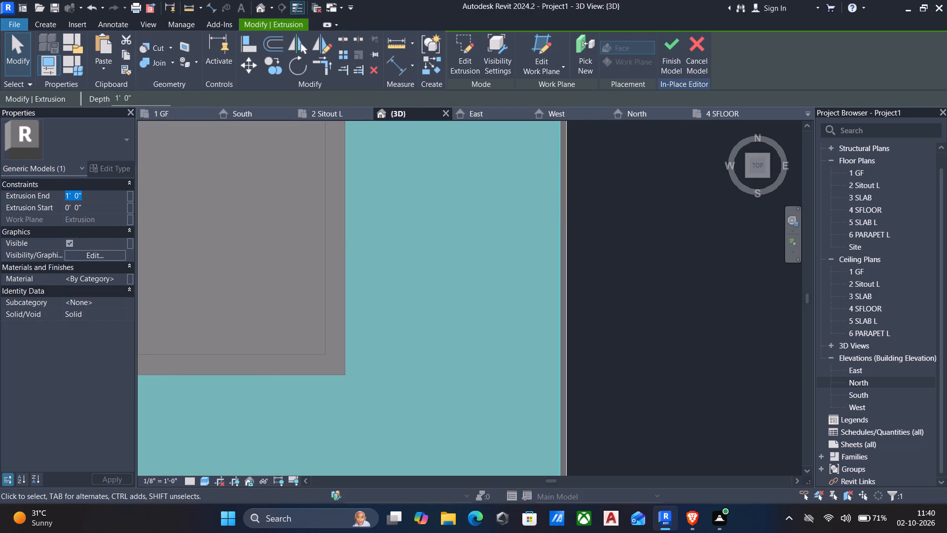
pyautogui.press('3')
pyautogui.press('BackSpace')
pyautogui.write('2"')
pyautogui.press('Return')
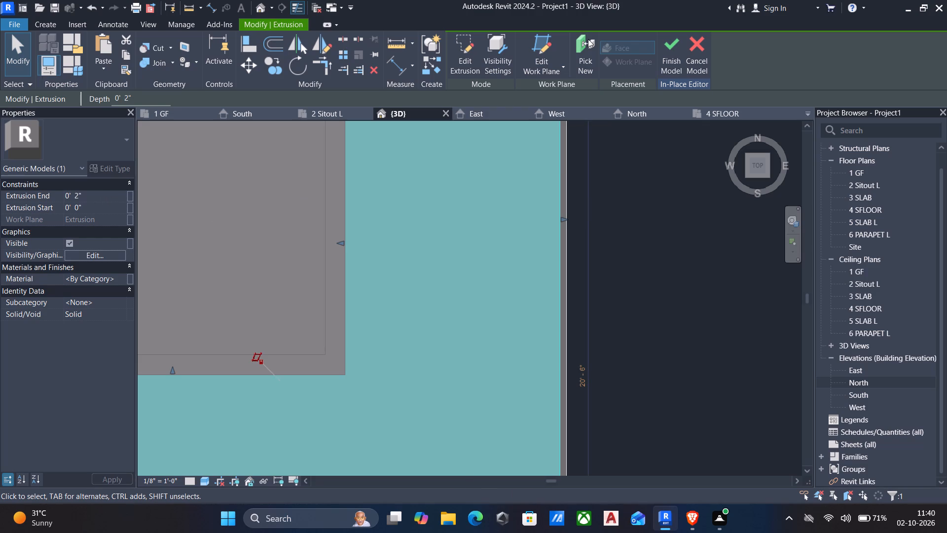
pyautogui.scroll(-4, 686, 176)
pyautogui.keyDown('shift'); pyautogui.moveTo(585, 341); pyautogui.dragTo(556, 322, button='middle'); pyautogui.keyUp('shift')
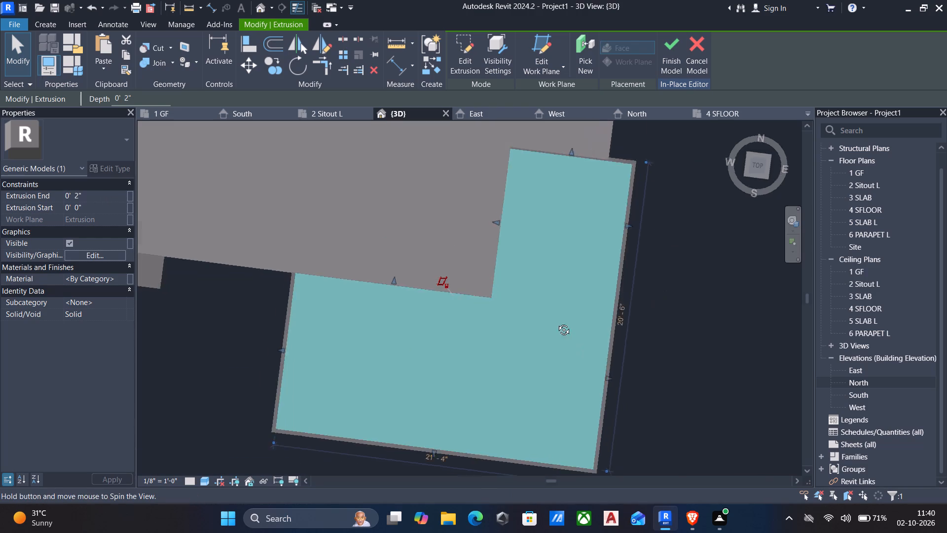
pyautogui.keyDown('shift'); pyautogui.moveTo(556, 322); pyautogui.dragTo(541, 227, button='middle'); pyautogui.keyUp('shift')
pyautogui.moveTo(531, 261); pyautogui.dragTo(516, 200, button='middle')
pyautogui.moveTo(522, 289); pyautogui.dragTo(510, 258, button='middle')
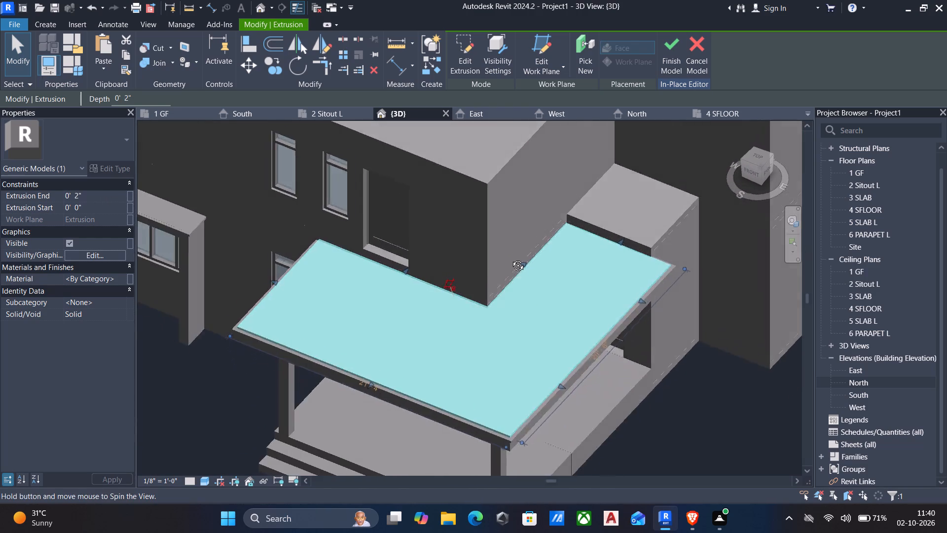
pyautogui.moveTo(510, 258); pyautogui.dragTo(499, 194, button='middle')
pyautogui.click(668, 50)
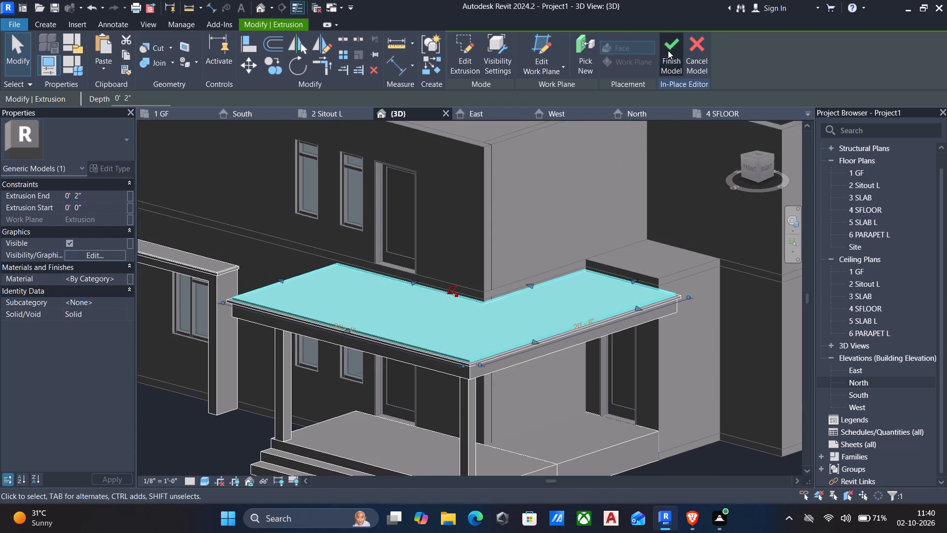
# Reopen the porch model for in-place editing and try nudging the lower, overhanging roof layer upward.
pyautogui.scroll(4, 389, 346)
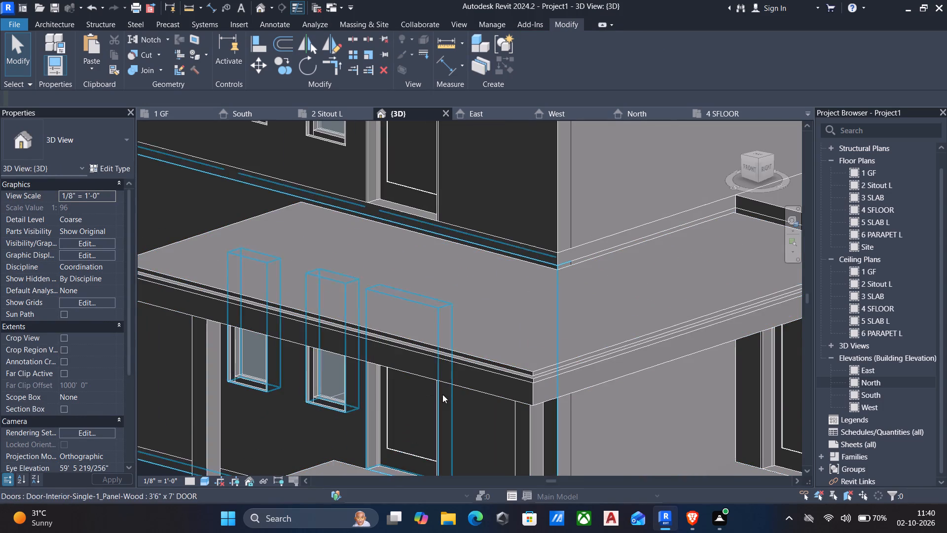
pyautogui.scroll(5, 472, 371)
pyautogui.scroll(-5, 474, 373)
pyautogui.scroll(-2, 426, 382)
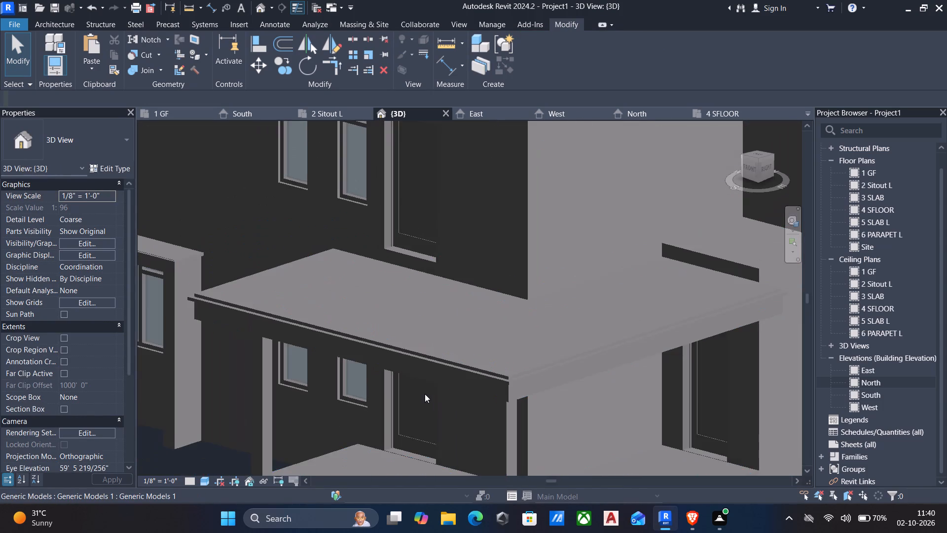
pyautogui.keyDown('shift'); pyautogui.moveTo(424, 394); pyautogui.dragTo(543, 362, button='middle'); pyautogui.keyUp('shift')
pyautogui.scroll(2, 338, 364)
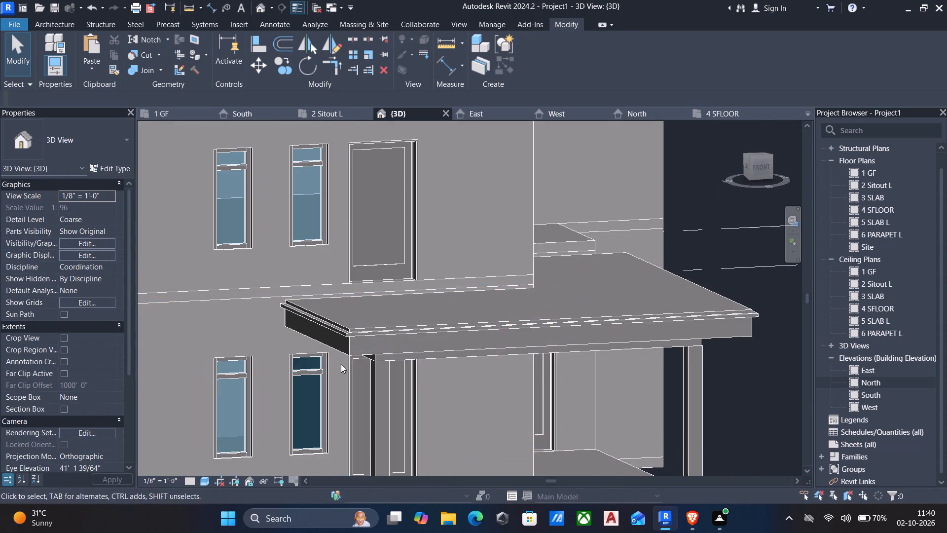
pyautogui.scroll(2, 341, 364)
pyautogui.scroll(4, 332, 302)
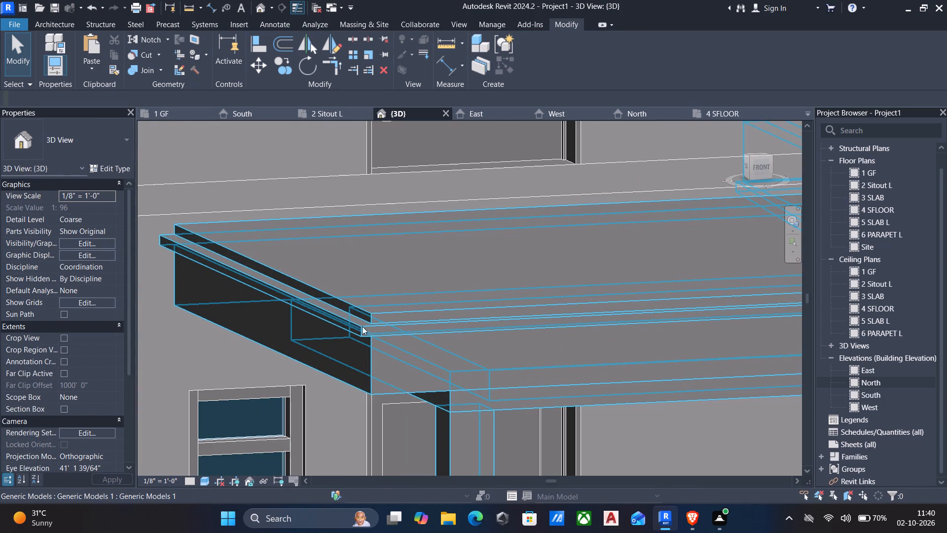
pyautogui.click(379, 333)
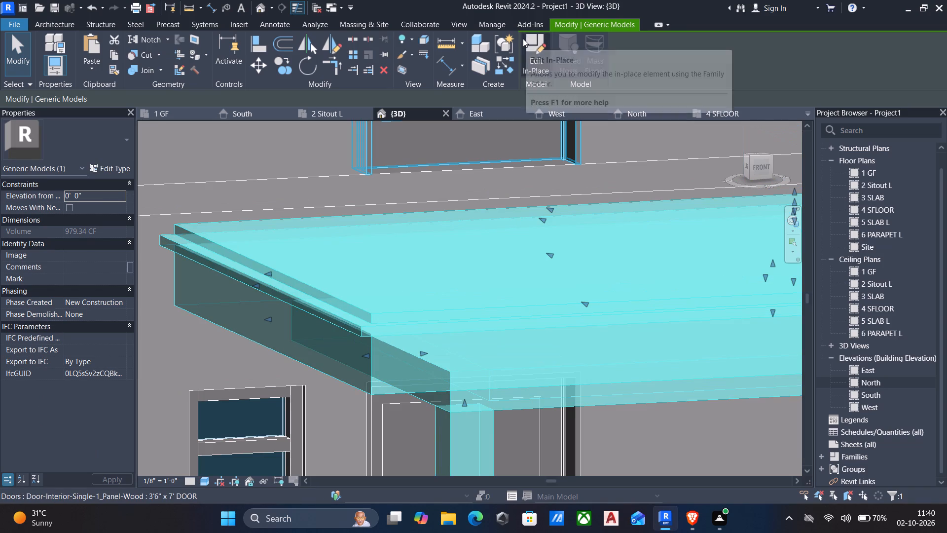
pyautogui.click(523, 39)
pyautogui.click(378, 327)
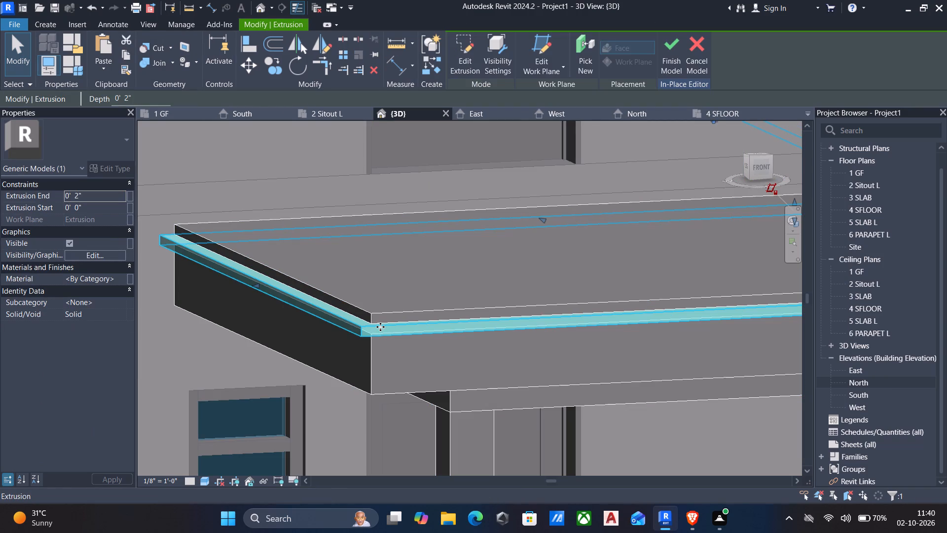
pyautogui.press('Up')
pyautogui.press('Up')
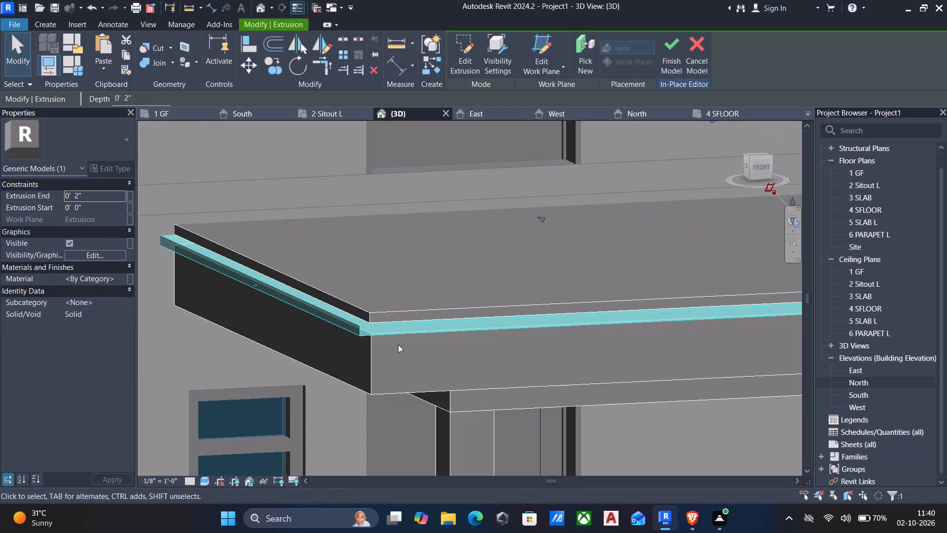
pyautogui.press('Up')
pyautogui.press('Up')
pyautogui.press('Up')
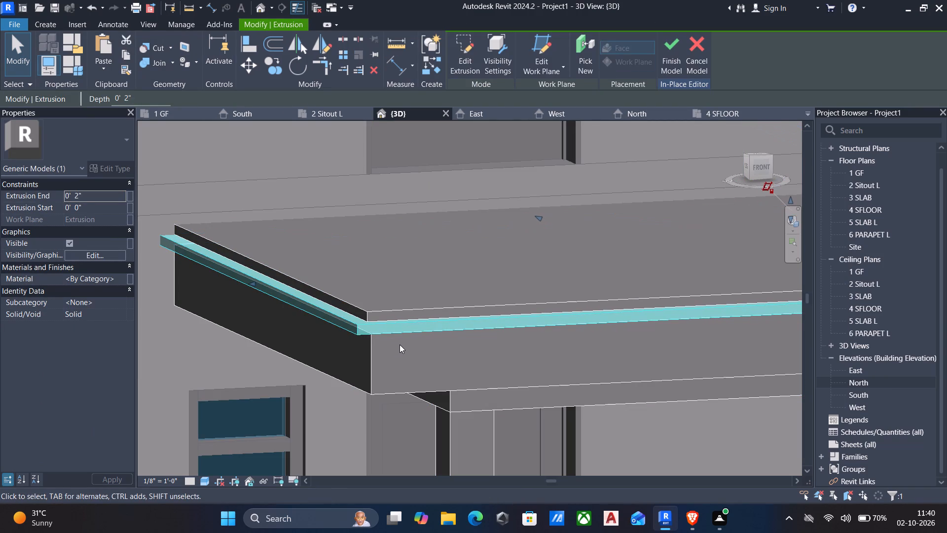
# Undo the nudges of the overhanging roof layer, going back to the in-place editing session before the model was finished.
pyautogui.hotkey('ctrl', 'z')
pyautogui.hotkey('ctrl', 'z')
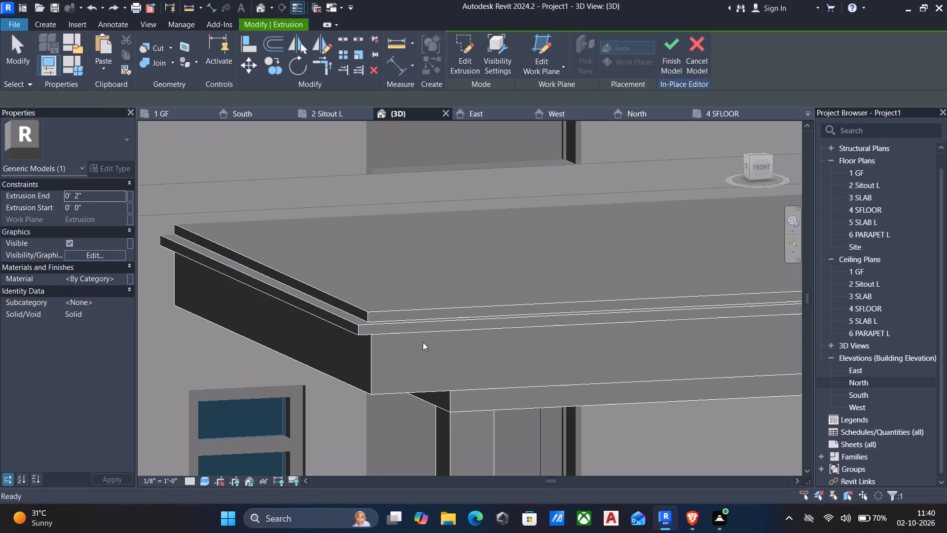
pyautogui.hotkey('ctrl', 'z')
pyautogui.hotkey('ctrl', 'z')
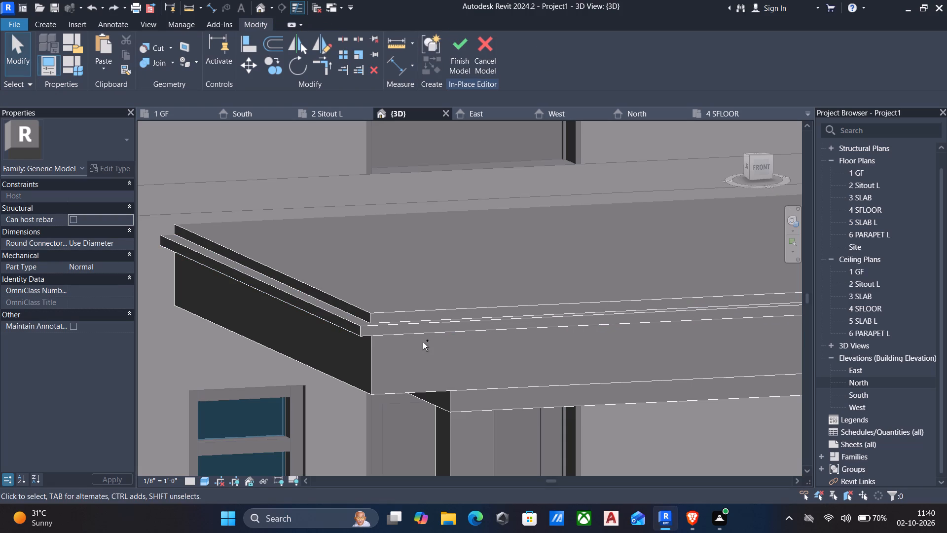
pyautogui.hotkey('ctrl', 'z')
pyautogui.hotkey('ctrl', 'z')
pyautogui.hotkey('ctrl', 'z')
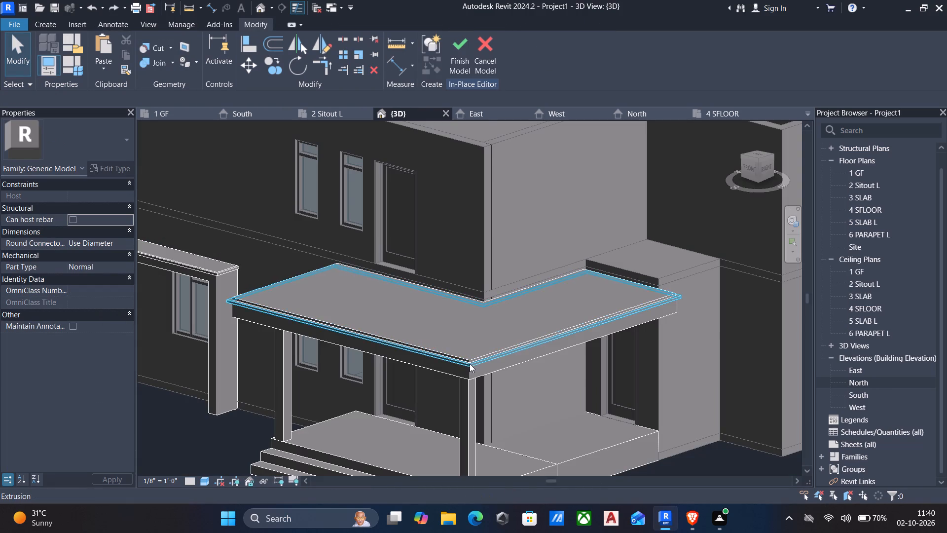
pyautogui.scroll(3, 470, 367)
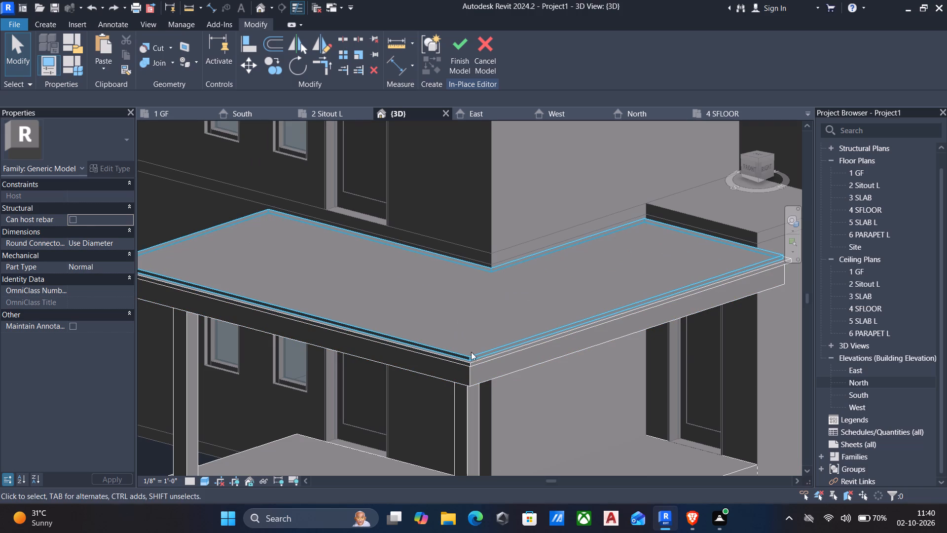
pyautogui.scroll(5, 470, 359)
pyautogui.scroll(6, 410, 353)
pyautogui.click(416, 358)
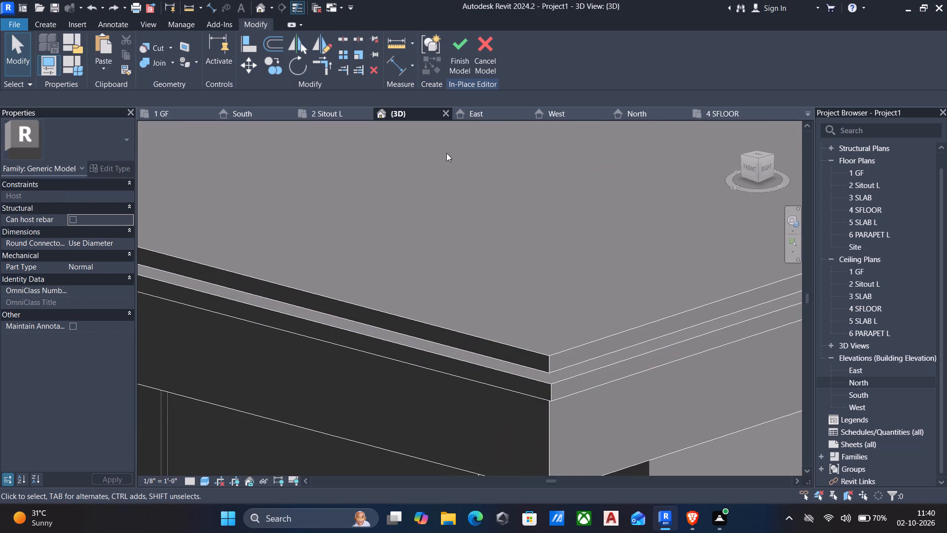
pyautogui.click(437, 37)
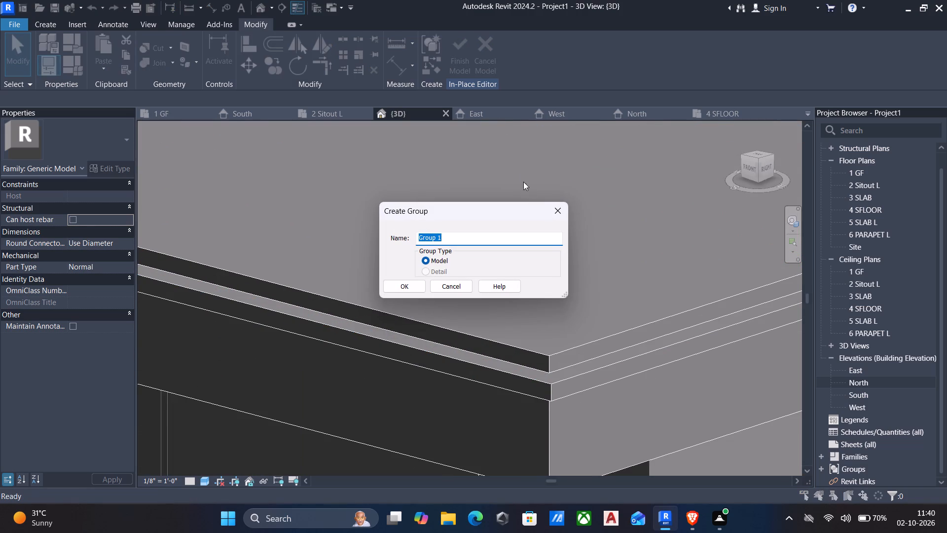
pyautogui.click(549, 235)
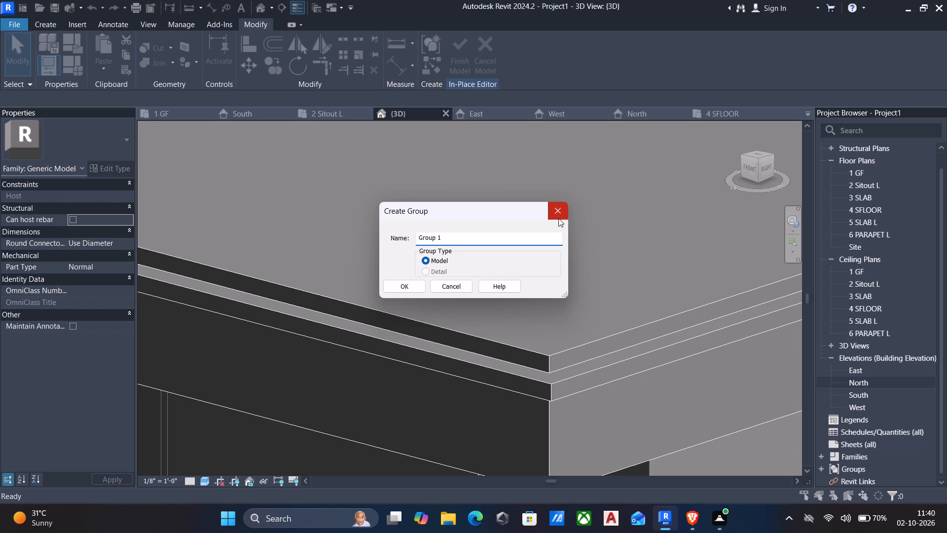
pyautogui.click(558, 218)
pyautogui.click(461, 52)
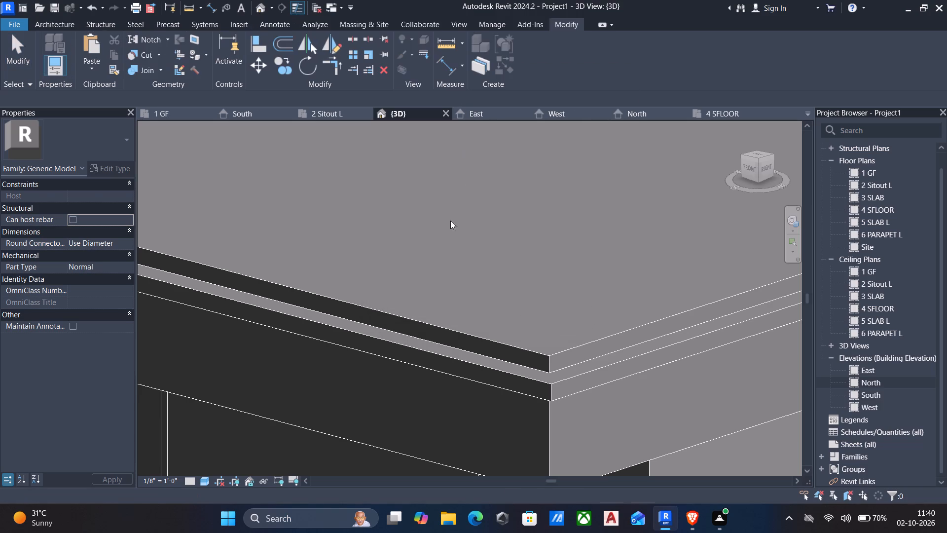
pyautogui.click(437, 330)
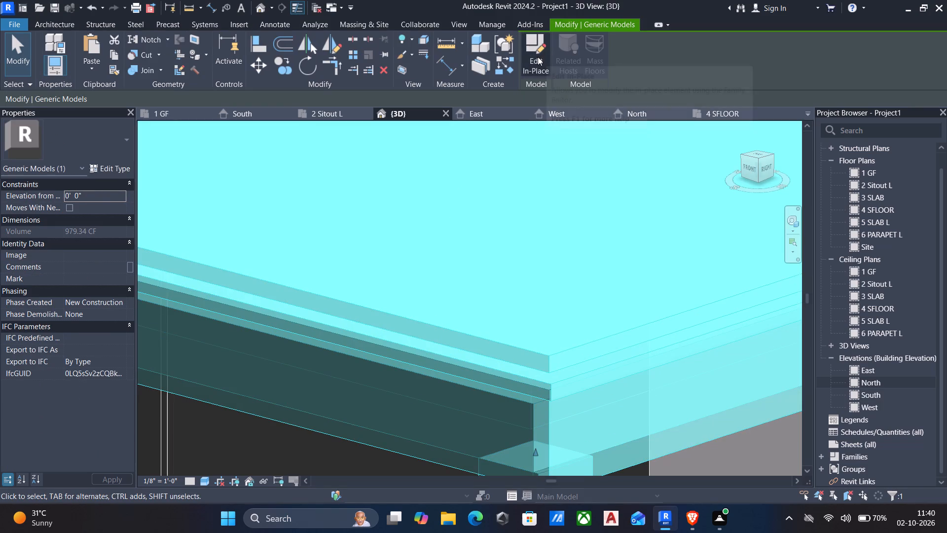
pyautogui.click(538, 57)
# Stretch the top face of the lower, overhanging L-shaped roof layer upward to an extrusion end of 4".
pyautogui.scroll(-5, 469, 254)
pyautogui.click(411, 316)
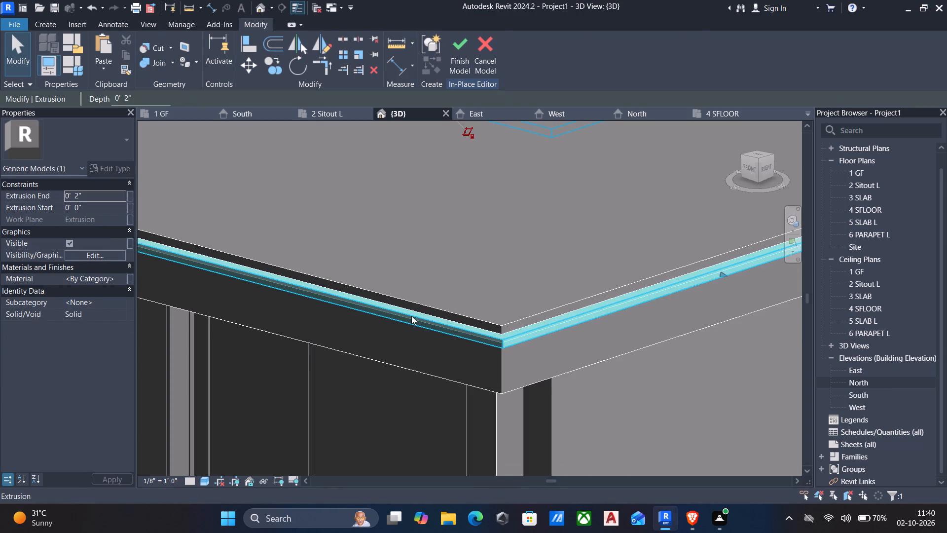
pyautogui.scroll(-5, 411, 317)
pyautogui.scroll(4, 575, 316)
pyautogui.scroll(-4, 413, 317)
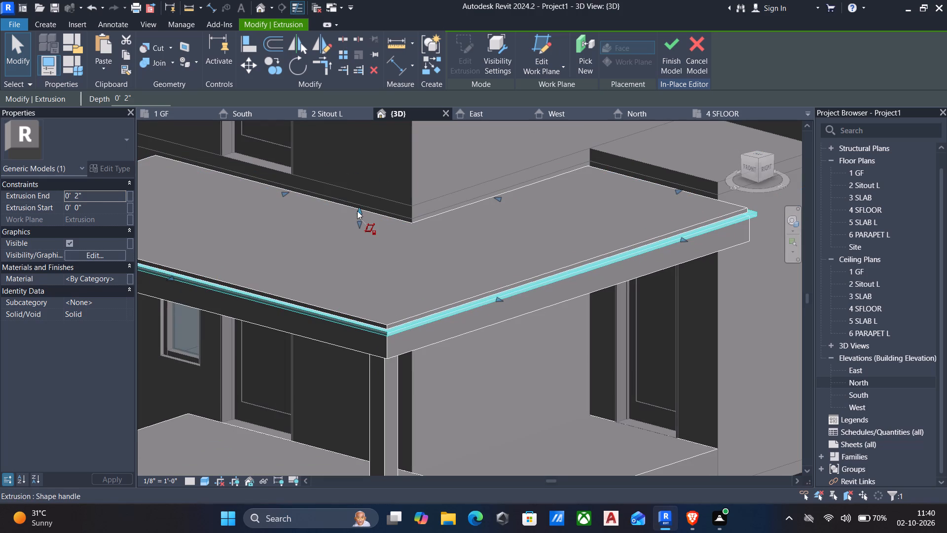
pyautogui.moveTo(357, 211); pyautogui.dragTo(362, 205)
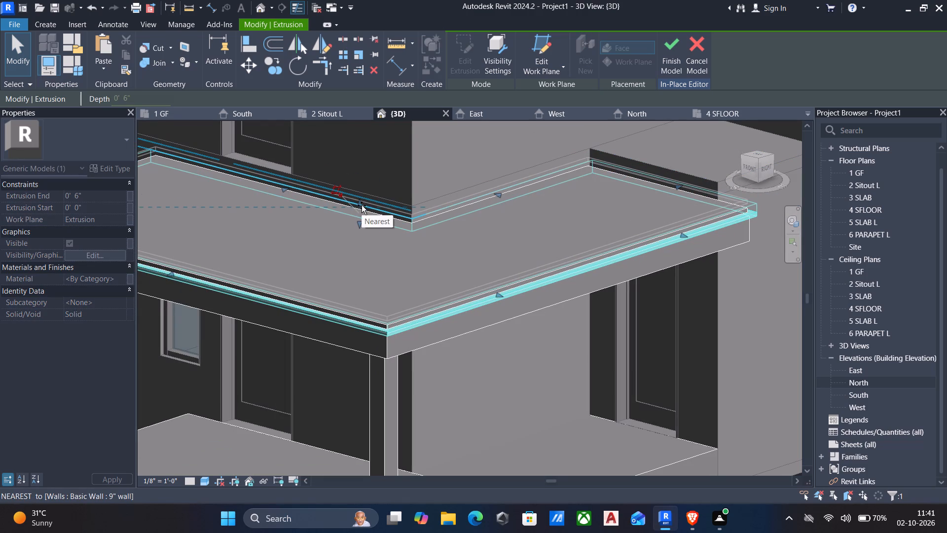
pyautogui.moveTo(362, 205); pyautogui.dragTo(371, 212)
pyautogui.moveTo(371, 212); pyautogui.dragTo(370, 217)
pyautogui.scroll(4, 371, 212)
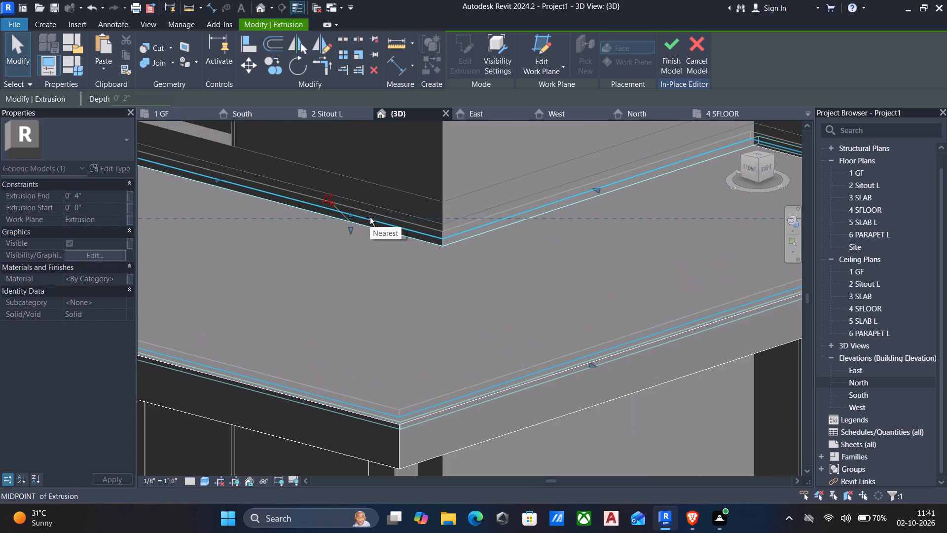
pyautogui.moveTo(370, 217); pyautogui.dragTo(362, 214)
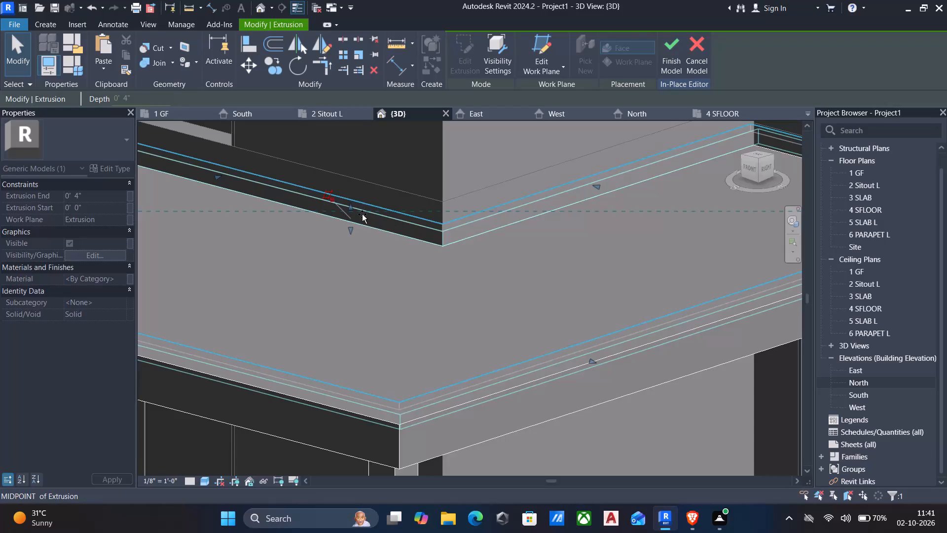
pyautogui.moveTo(362, 214); pyautogui.dragTo(369, 215)
pyautogui.moveTo(369, 215); pyautogui.dragTo(373, 215)
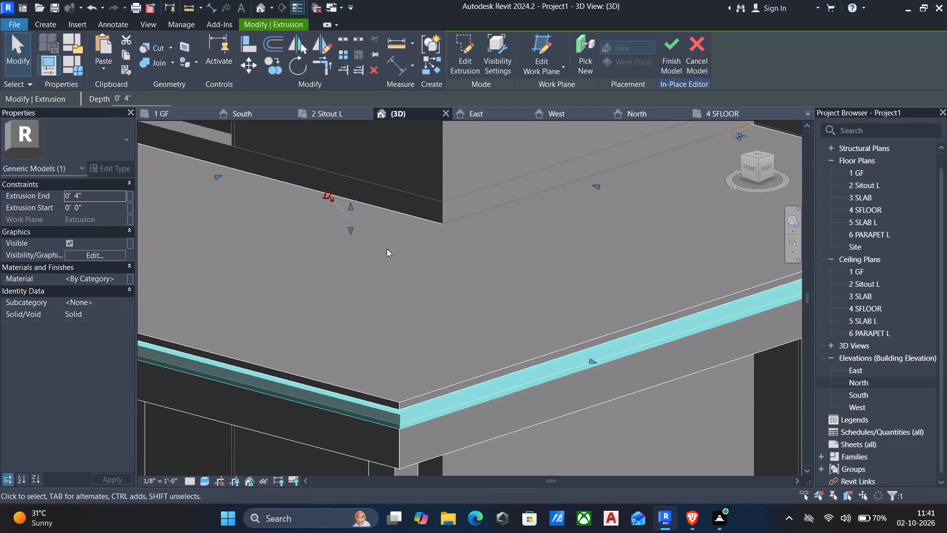
pyautogui.scroll(-4, 383, 258)
pyautogui.press('Escape')
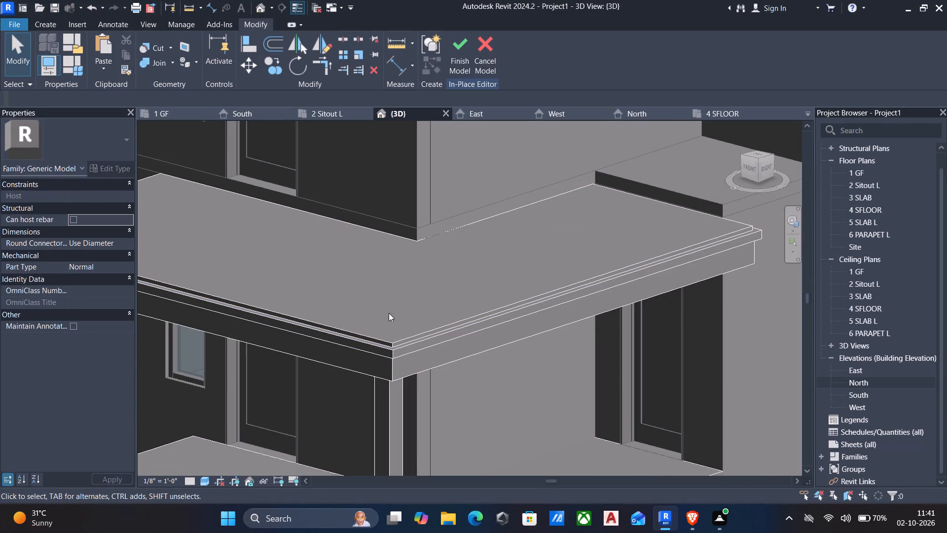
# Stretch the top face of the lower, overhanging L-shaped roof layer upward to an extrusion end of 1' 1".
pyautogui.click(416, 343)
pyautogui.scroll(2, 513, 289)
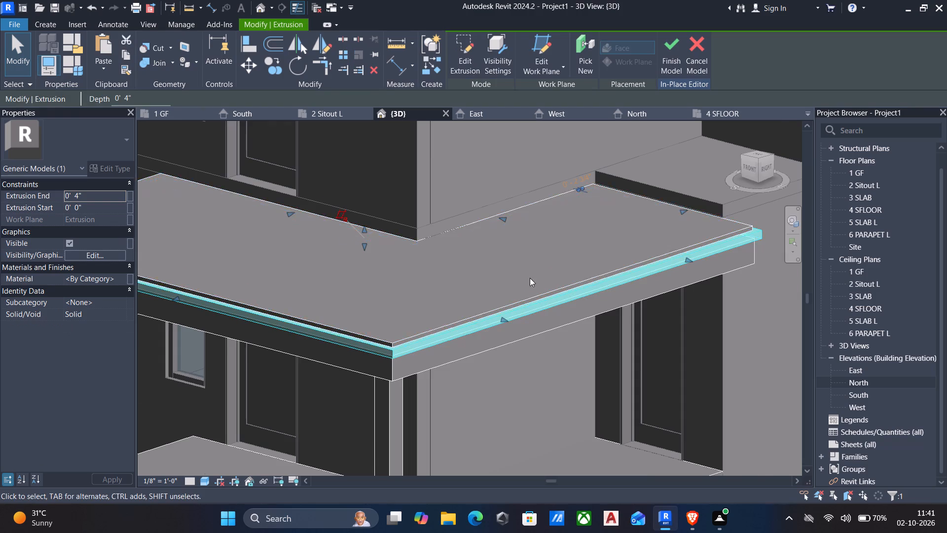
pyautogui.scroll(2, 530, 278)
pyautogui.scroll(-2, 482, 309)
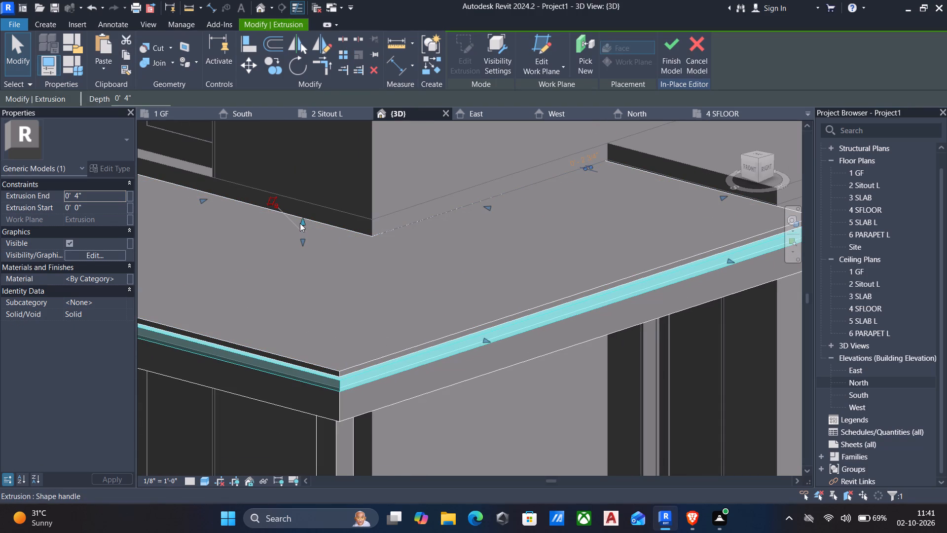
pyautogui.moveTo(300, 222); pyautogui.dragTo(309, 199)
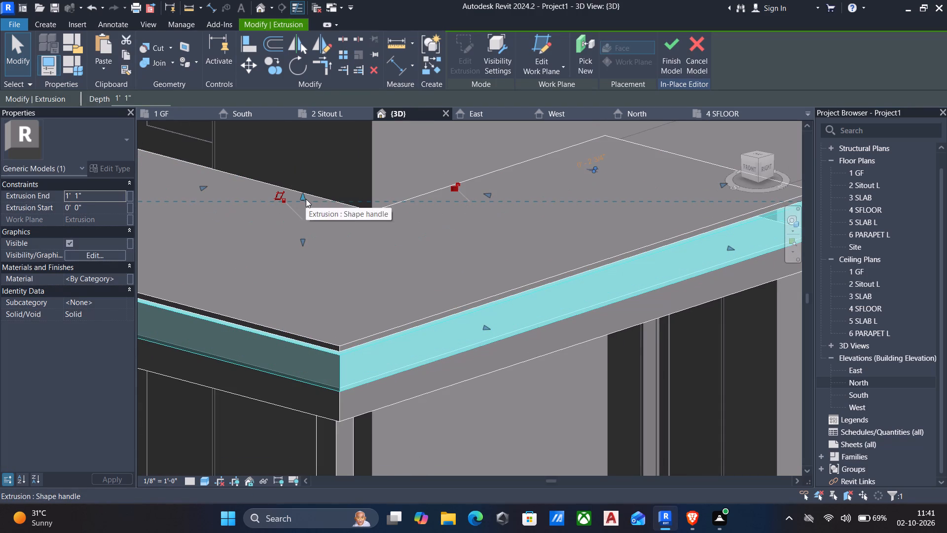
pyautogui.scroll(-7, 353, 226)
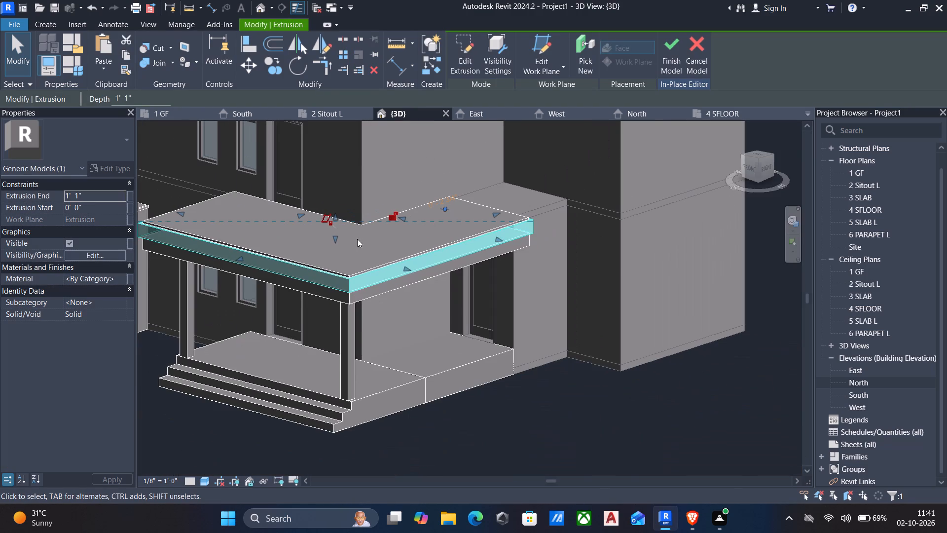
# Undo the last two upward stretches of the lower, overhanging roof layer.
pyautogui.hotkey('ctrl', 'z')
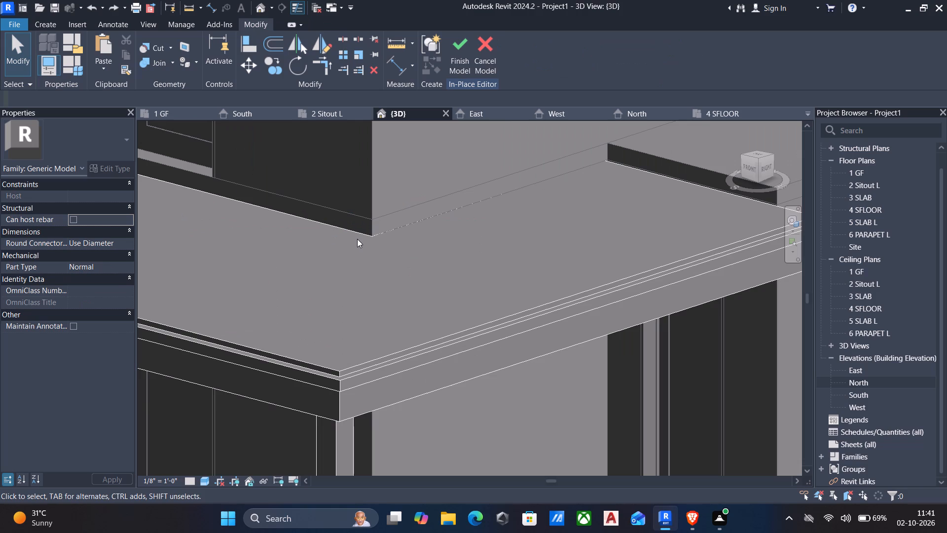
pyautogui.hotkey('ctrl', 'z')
# Examine how the stacked L-shaped layers meet along the porch roof's edges and outer corner.
pyautogui.scroll(-1, 361, 243)
pyautogui.scroll(-4, 393, 277)
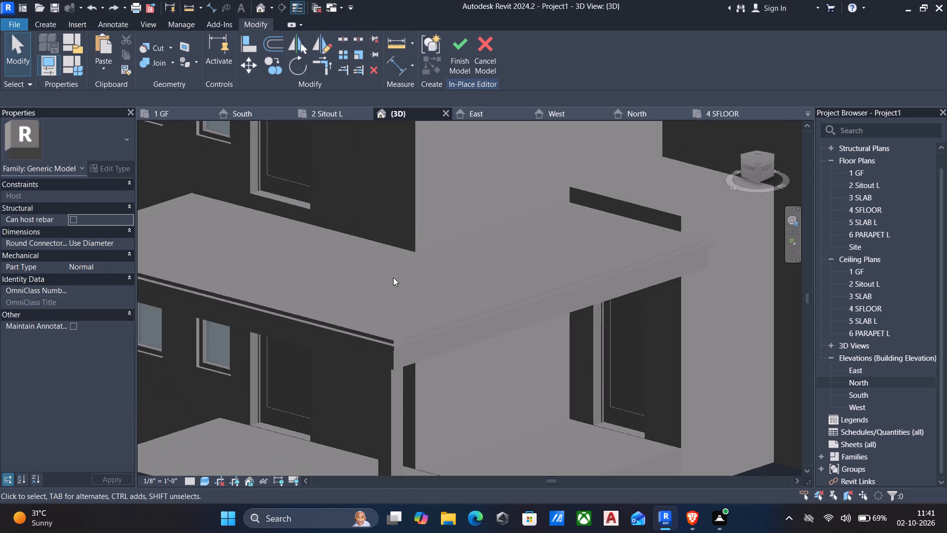
pyautogui.scroll(-3, 390, 297)
pyautogui.keyDown('shift'); pyautogui.moveTo(393, 312); pyautogui.dragTo(542, 274, button='middle'); pyautogui.keyUp('shift')
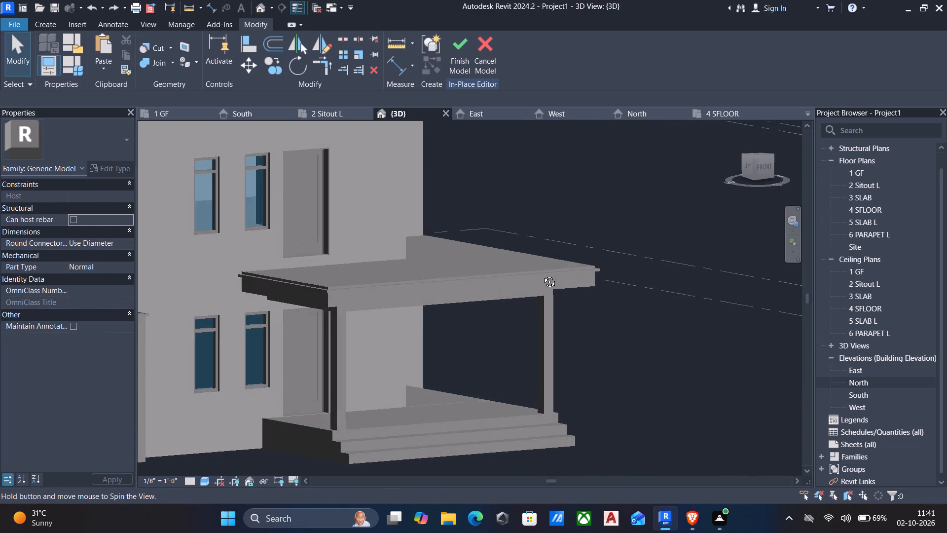
pyautogui.keyDown('shift'); pyautogui.moveTo(542, 274); pyautogui.dragTo(562, 269, button='middle'); pyautogui.keyUp('shift')
pyautogui.scroll(5, 330, 285)
pyautogui.scroll(5, 410, 284)
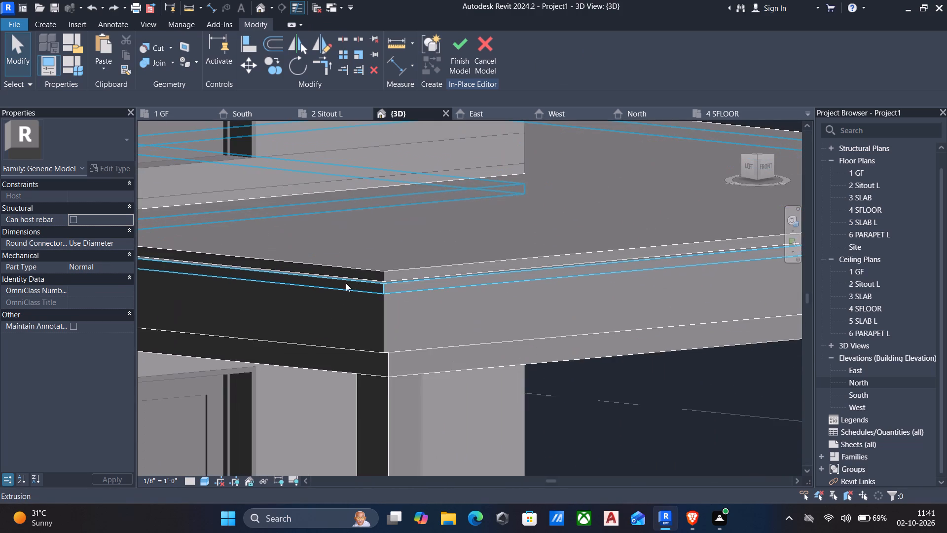
pyautogui.scroll(6, 346, 283)
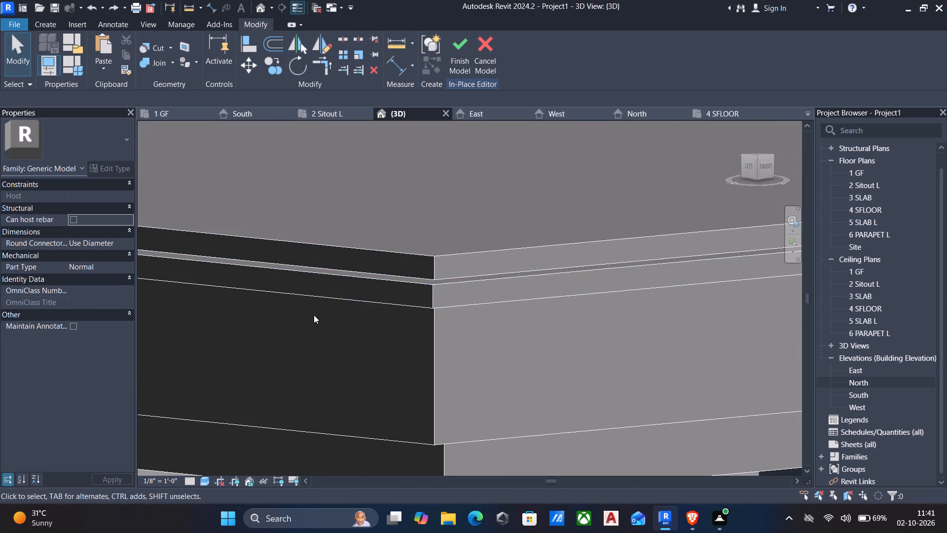
# Delete the topmost, inset L-shaped layer from the porch roof.
pyautogui.scroll(-3, 312, 316)
pyautogui.keyDown('shift'); pyautogui.moveTo(393, 304); pyautogui.dragTo(346, 350, button='middle'); pyautogui.keyUp('shift')
pyautogui.scroll(-3, 346, 350)
pyautogui.moveTo(345, 322); pyautogui.dragTo(364, 267, button='middle')
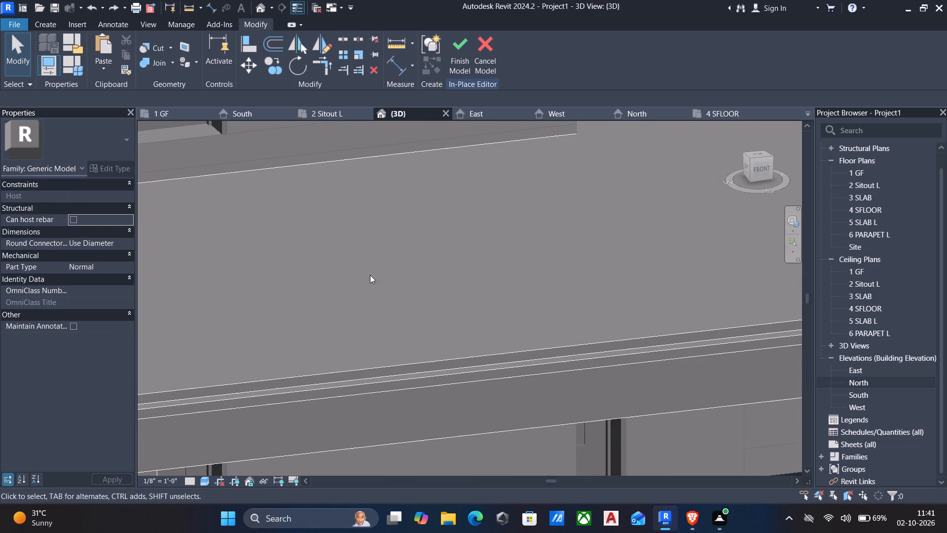
pyautogui.moveTo(401, 328); pyautogui.dragTo(429, 279, button='middle')
pyautogui.click(408, 320)
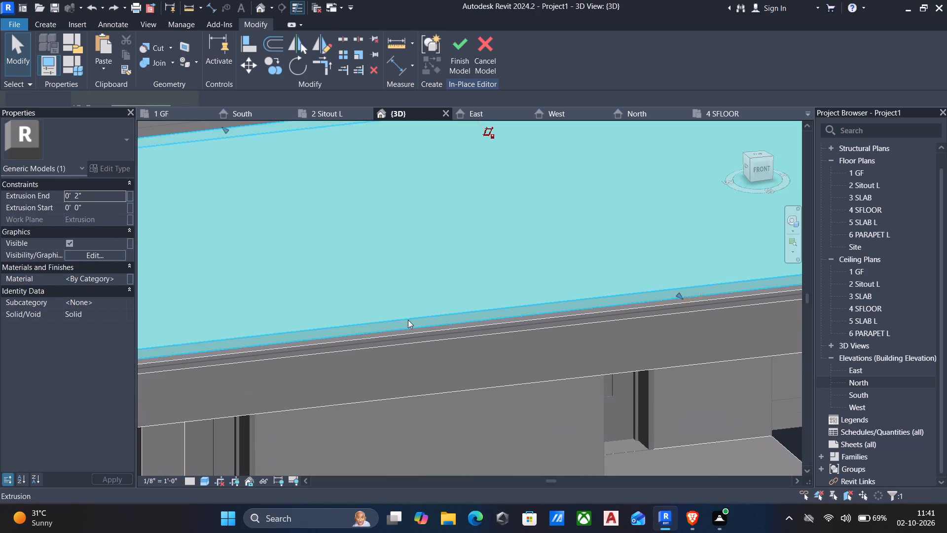
pyautogui.scroll(-7, 407, 319)
pyautogui.press('Delete')
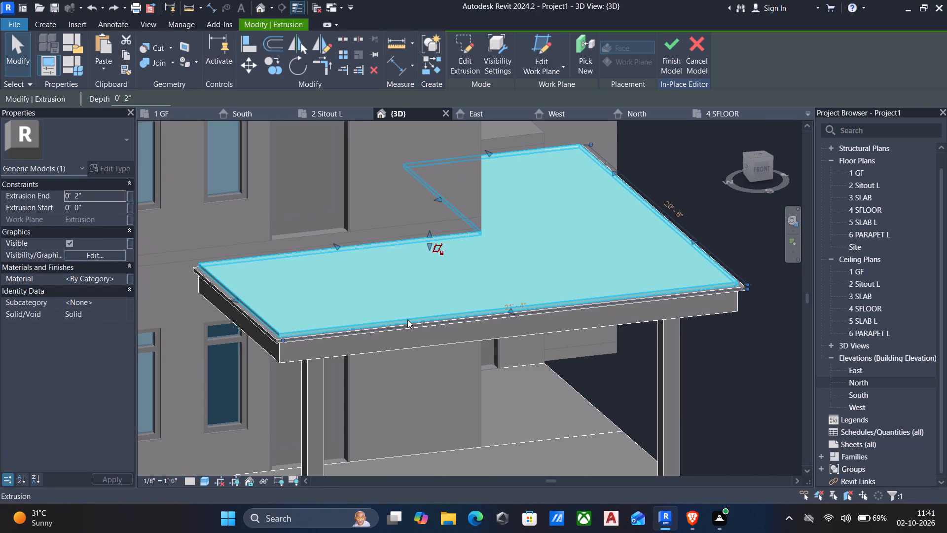
# Check the porch roof's remaining layers from several sides and finish the in-place model.
pyautogui.scroll(3, 252, 334)
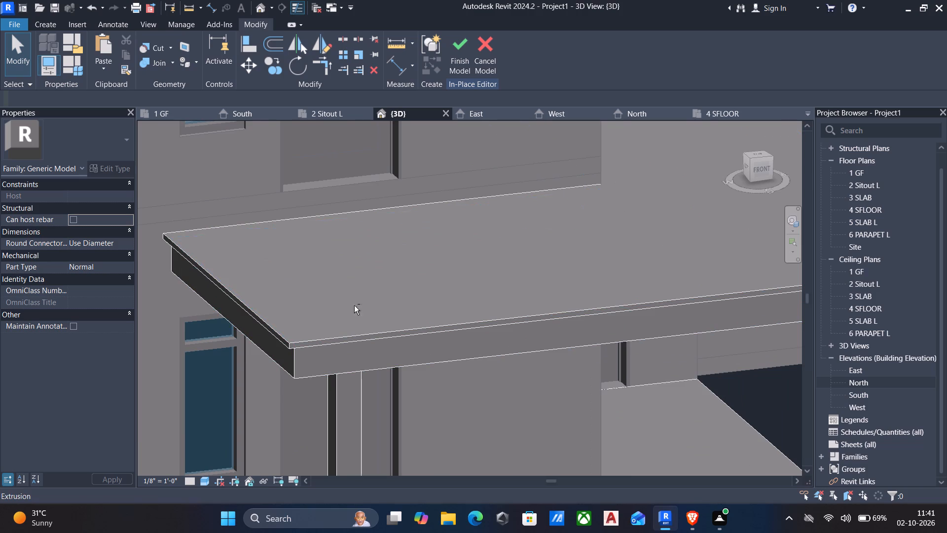
pyautogui.keyDown('shift'); pyautogui.middleClick(354, 288); pyautogui.keyUp('shift')
pyautogui.scroll(-4, 354, 288)
pyautogui.keyDown('shift'); pyautogui.moveTo(373, 345); pyautogui.dragTo(282, 261, button='middle'); pyautogui.keyUp('shift')
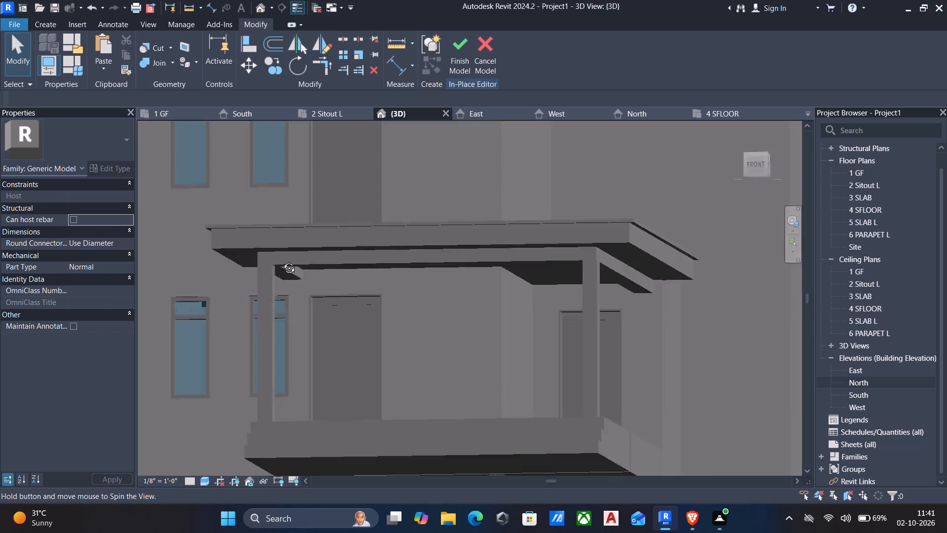
pyautogui.keyDown('shift'); pyautogui.moveTo(282, 261); pyautogui.dragTo(219, 292, button='middle'); pyautogui.keyUp('shift')
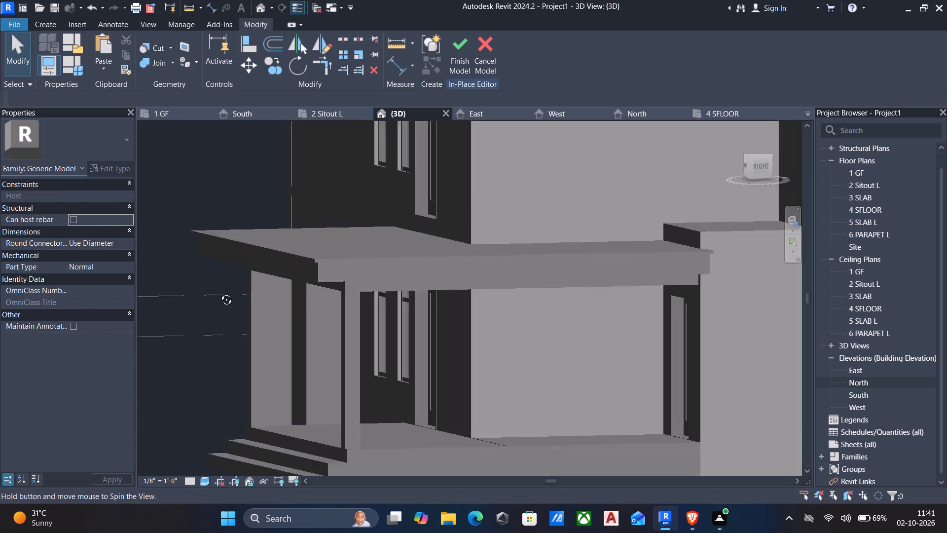
pyautogui.keyDown('shift'); pyautogui.moveTo(219, 292); pyautogui.dragTo(355, 287, button='middle'); pyautogui.keyUp('shift')
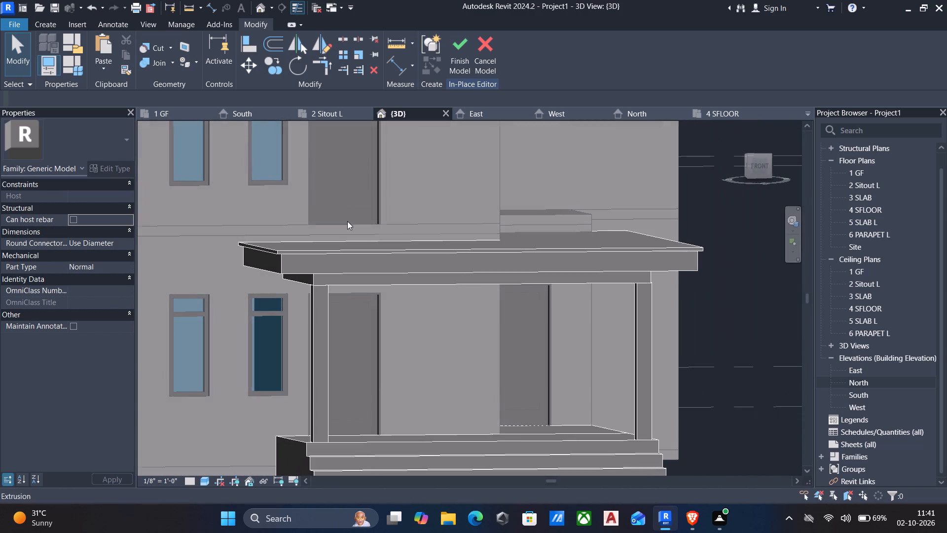
pyautogui.scroll(1, 450, 52)
pyautogui.click(465, 47)
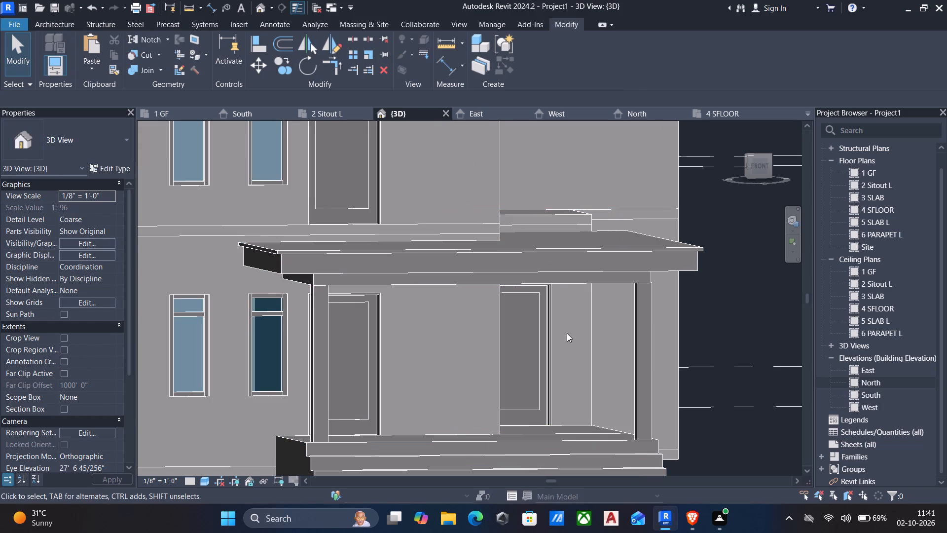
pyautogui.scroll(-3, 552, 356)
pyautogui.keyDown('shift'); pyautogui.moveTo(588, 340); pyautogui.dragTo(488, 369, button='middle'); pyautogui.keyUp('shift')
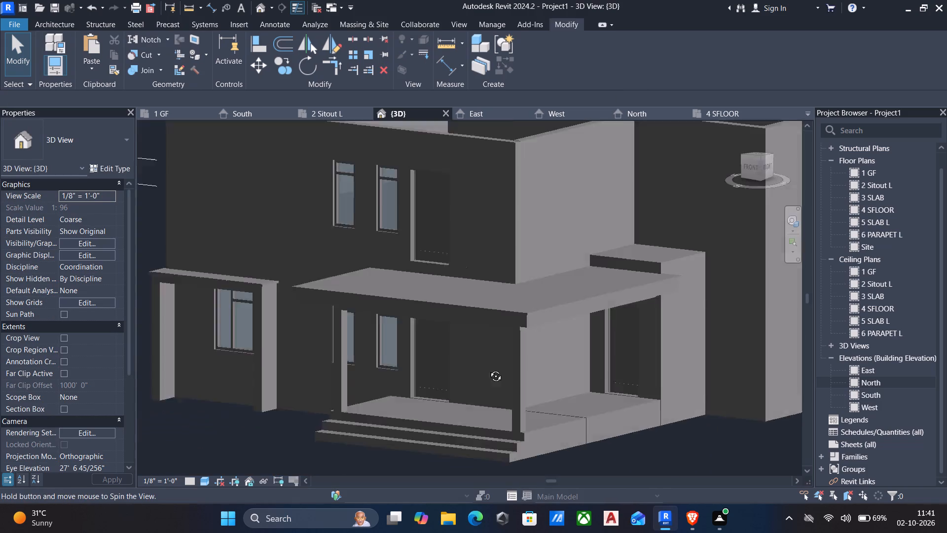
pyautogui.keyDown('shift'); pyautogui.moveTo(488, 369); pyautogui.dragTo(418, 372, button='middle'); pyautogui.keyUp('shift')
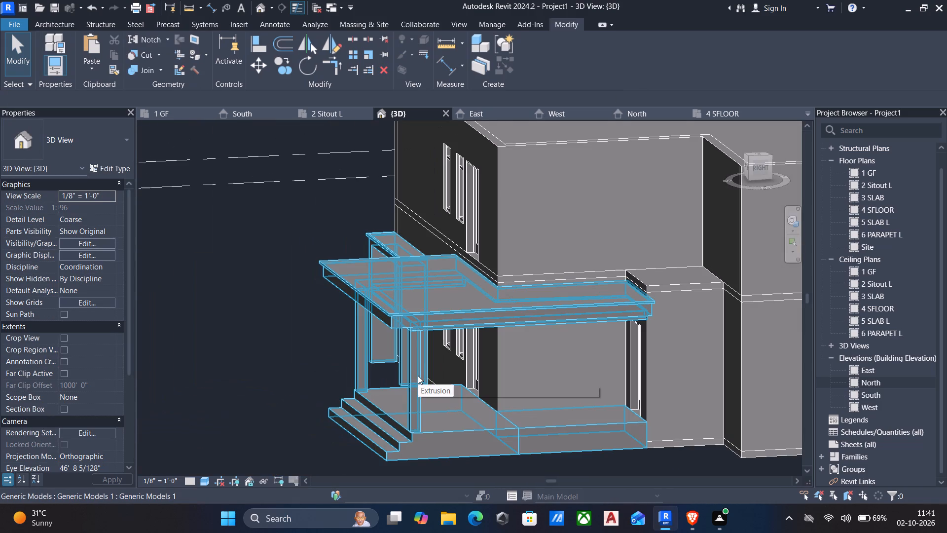
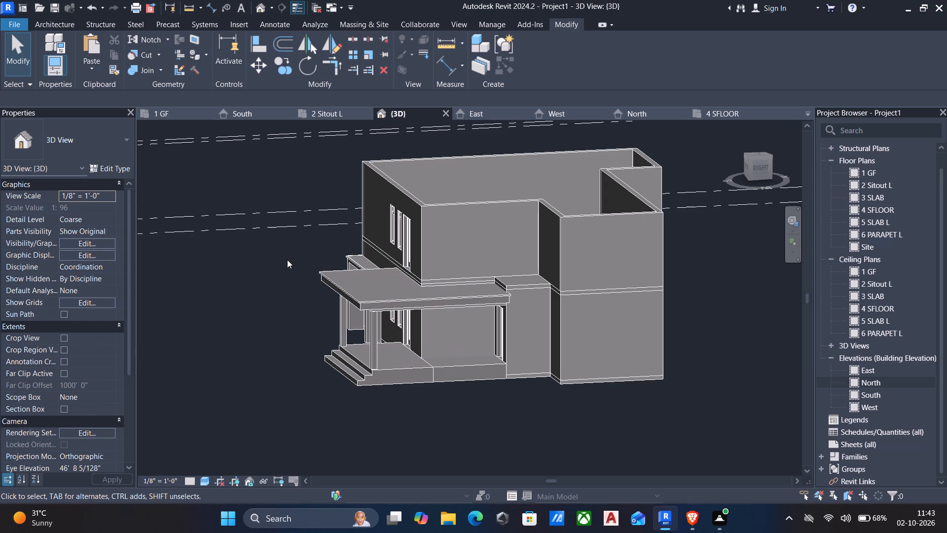
# Examine the house's front porch, window surround and facade from the front and both sides.
pyautogui.keyDown('shift'); pyautogui.moveTo(283, 272); pyautogui.dragTo(438, 301, button='middle'); pyautogui.keyUp('shift')
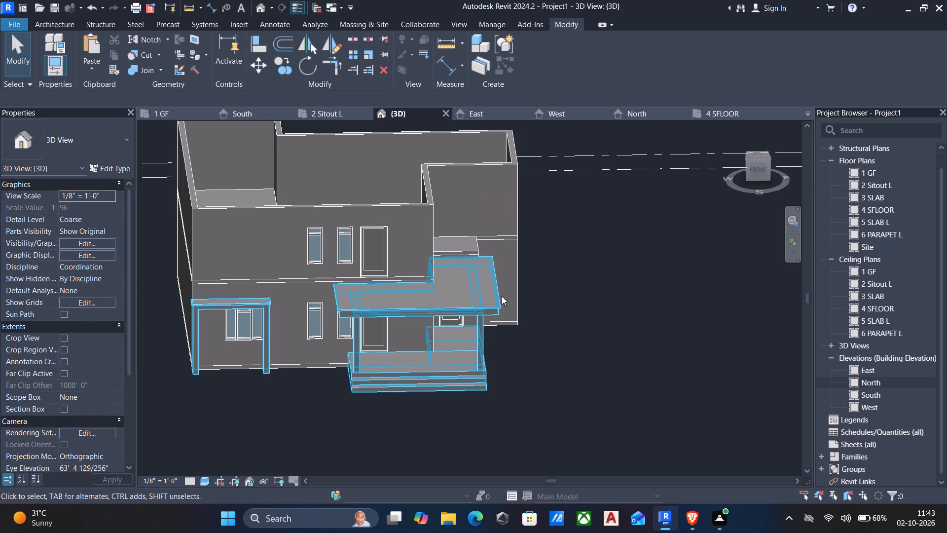
pyautogui.keyDown('shift'); pyautogui.moveTo(559, 302); pyautogui.dragTo(465, 300, button='middle'); pyautogui.keyUp('shift')
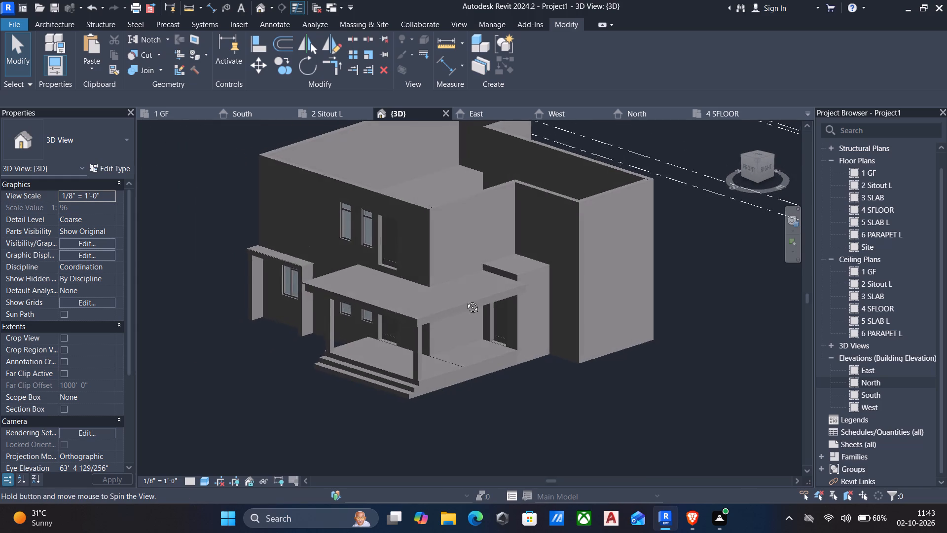
pyautogui.keyDown('shift'); pyautogui.moveTo(465, 300); pyautogui.dragTo(469, 299, button='middle'); pyautogui.keyUp('shift')
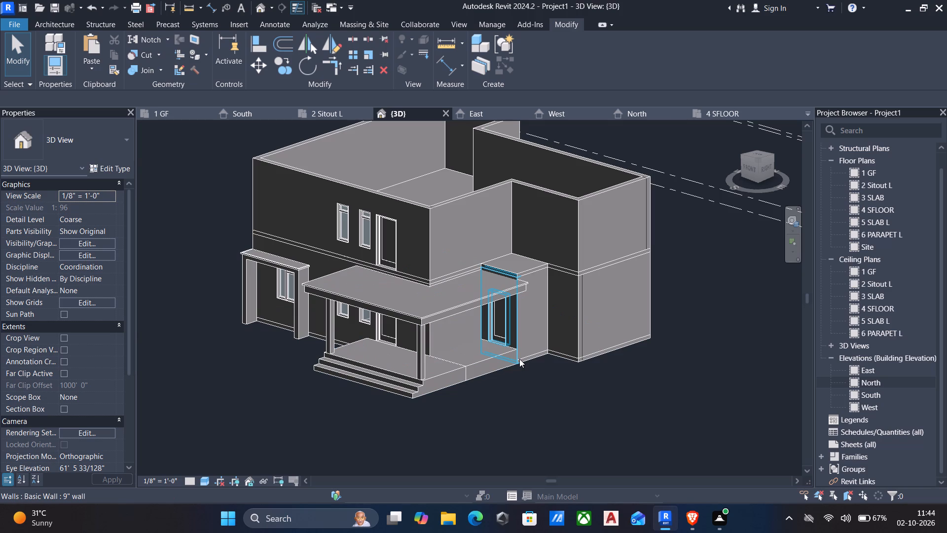
pyautogui.scroll(-2, 480, 407)
pyautogui.keyDown('shift'); pyautogui.moveTo(480, 407); pyautogui.dragTo(534, 385, button='middle'); pyautogui.keyUp('shift')
pyautogui.scroll(1, 253, 303)
pyautogui.keyDown('shift'); pyautogui.moveTo(292, 291); pyautogui.dragTo(387, 274, button='middle'); pyautogui.keyUp('shift')
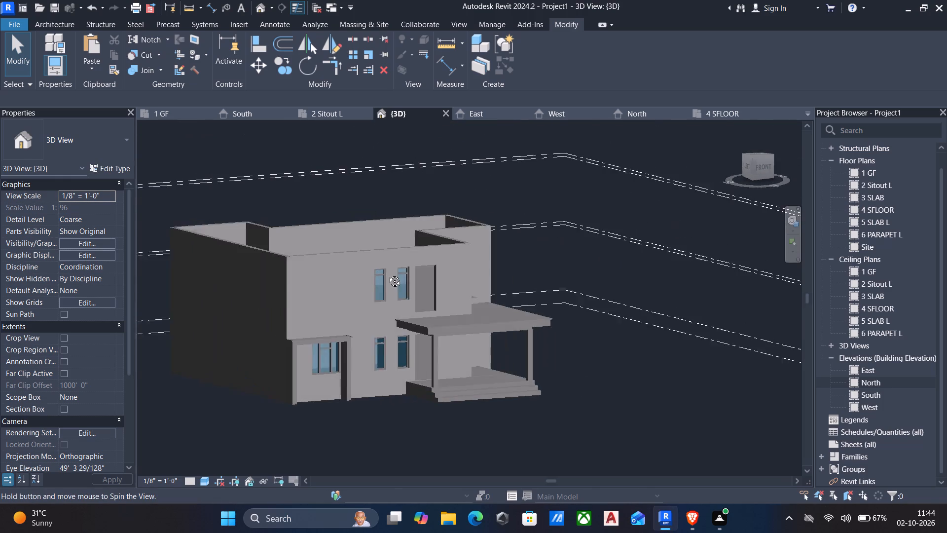
pyautogui.keyDown('shift'); pyautogui.moveTo(387, 274); pyautogui.dragTo(343, 269, button='middle'); pyautogui.keyUp('shift')
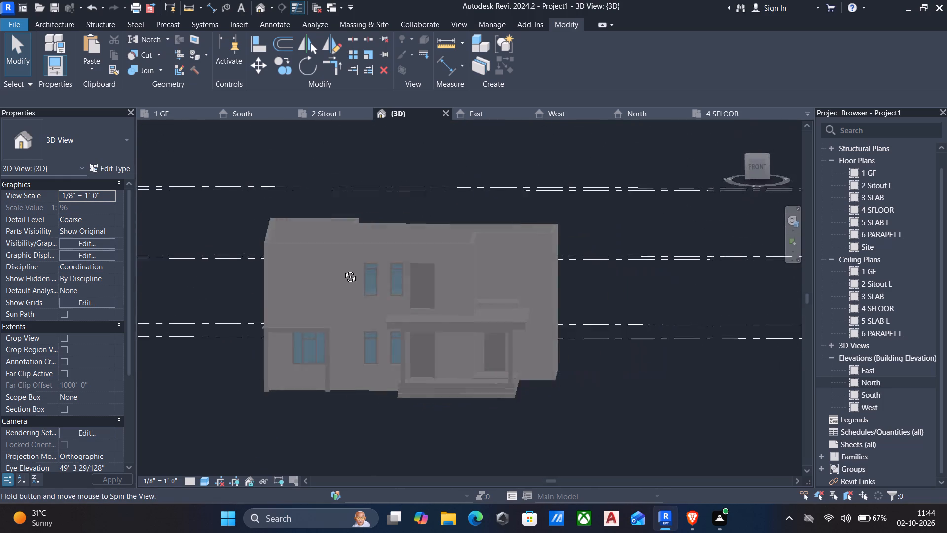
pyautogui.keyDown('shift'); pyautogui.moveTo(343, 269); pyautogui.dragTo(437, 284, button='middle'); pyautogui.keyUp('shift')
pyautogui.scroll(-1, 437, 284)
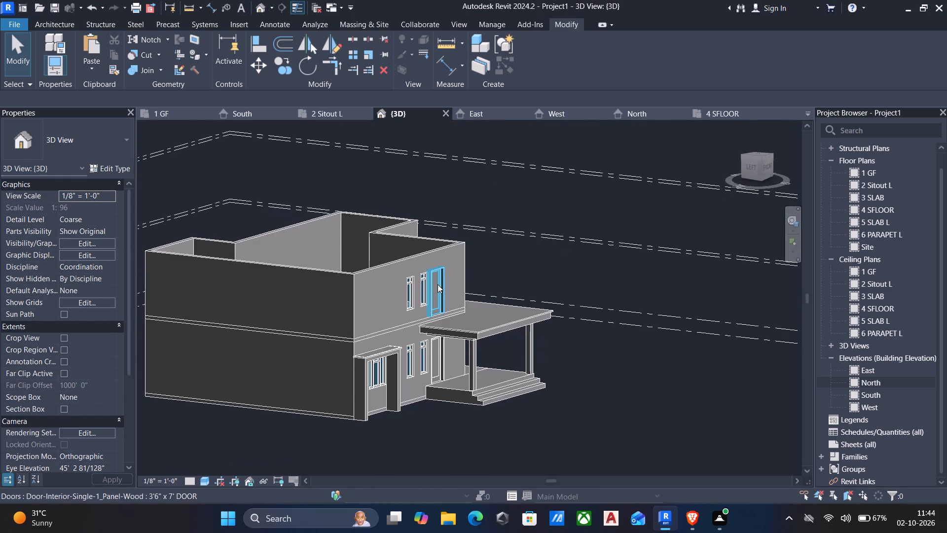
pyautogui.keyDown('shift'); pyautogui.scroll(1, 384, 397); pyautogui.keyUp('shift')
pyautogui.scroll(-1, 378, 404)
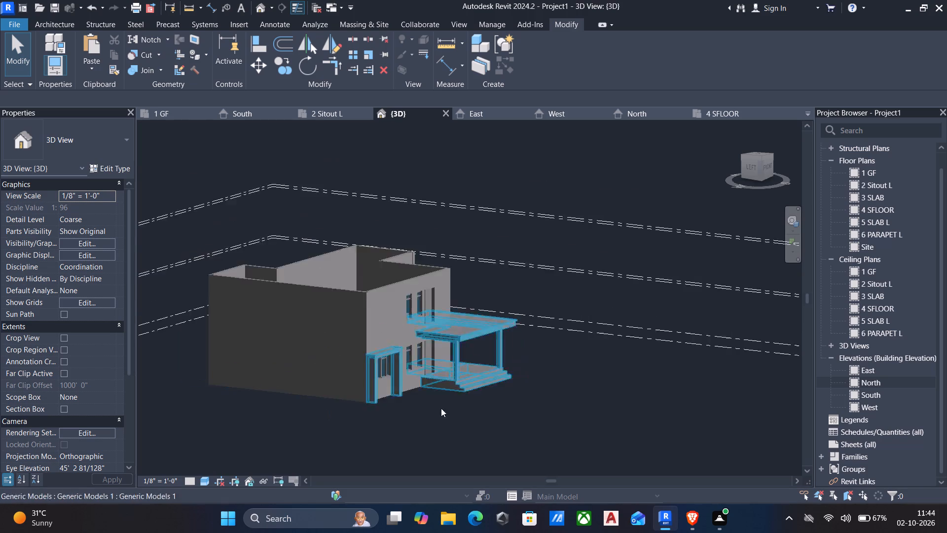
pyautogui.scroll(-1, 441, 408)
pyautogui.keyDown('shift'); pyautogui.moveTo(467, 410); pyautogui.dragTo(406, 417, button='middle'); pyautogui.keyUp('shift')
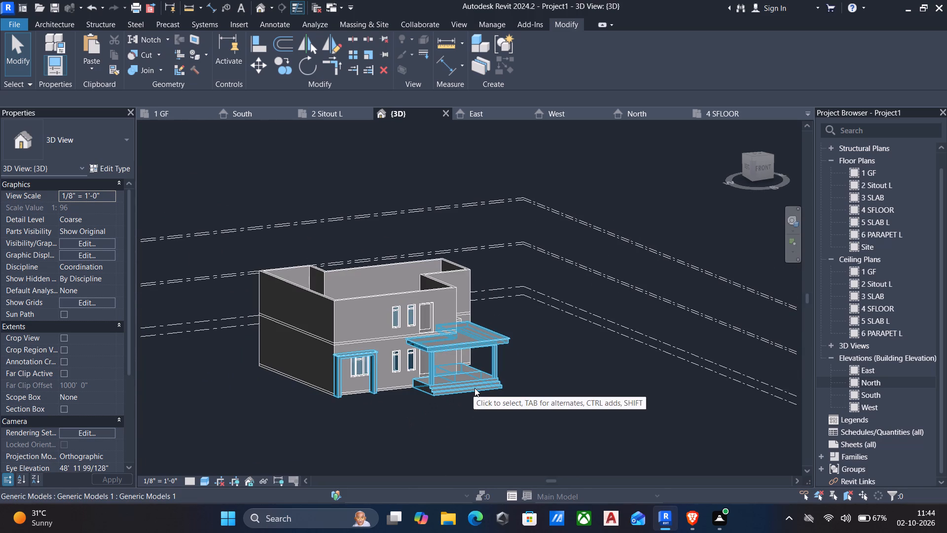
pyautogui.scroll(2, 462, 371)
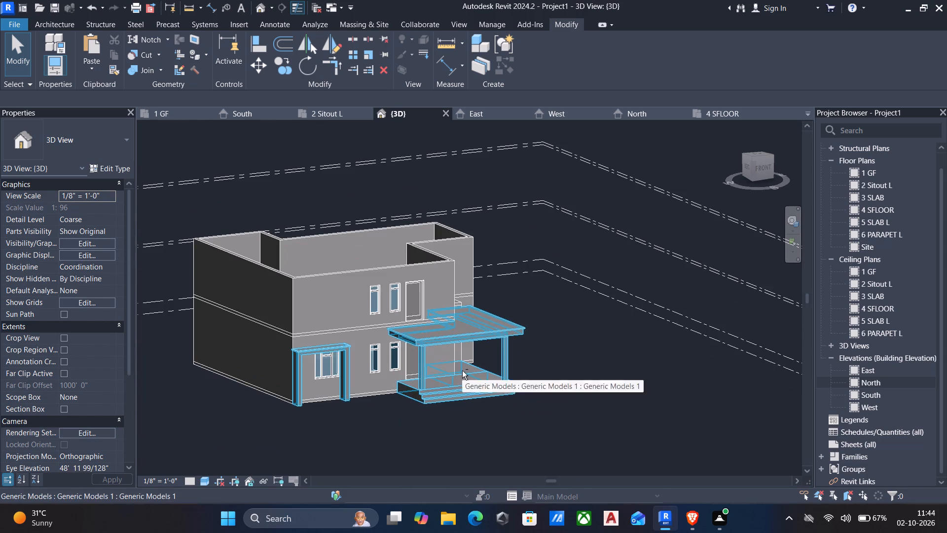
pyautogui.scroll(-3, 355, 371)
pyautogui.keyDown('shift'); pyautogui.moveTo(385, 378); pyautogui.dragTo(345, 341, button='middle'); pyautogui.keyUp('shift')
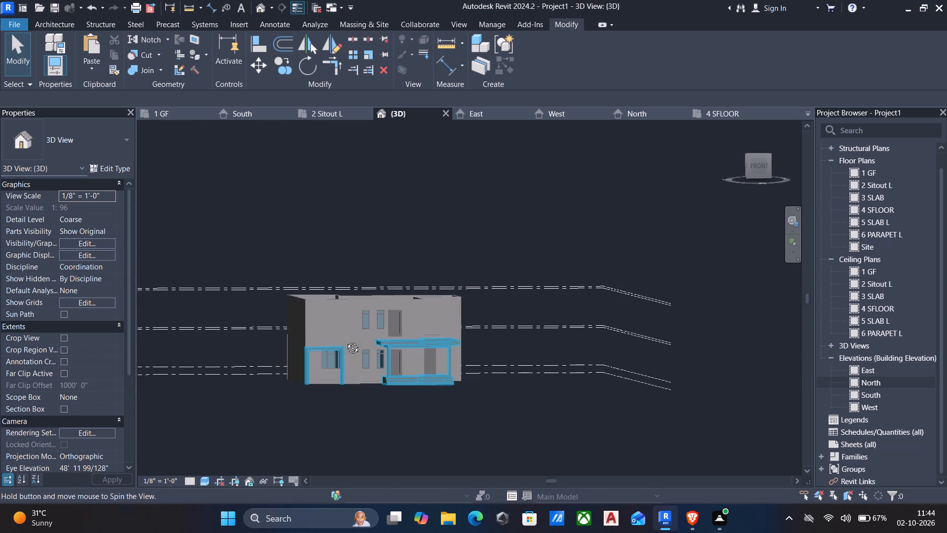
pyautogui.keyDown('shift'); pyautogui.moveTo(345, 341); pyautogui.dragTo(338, 341, button='middle'); pyautogui.keyUp('shift')
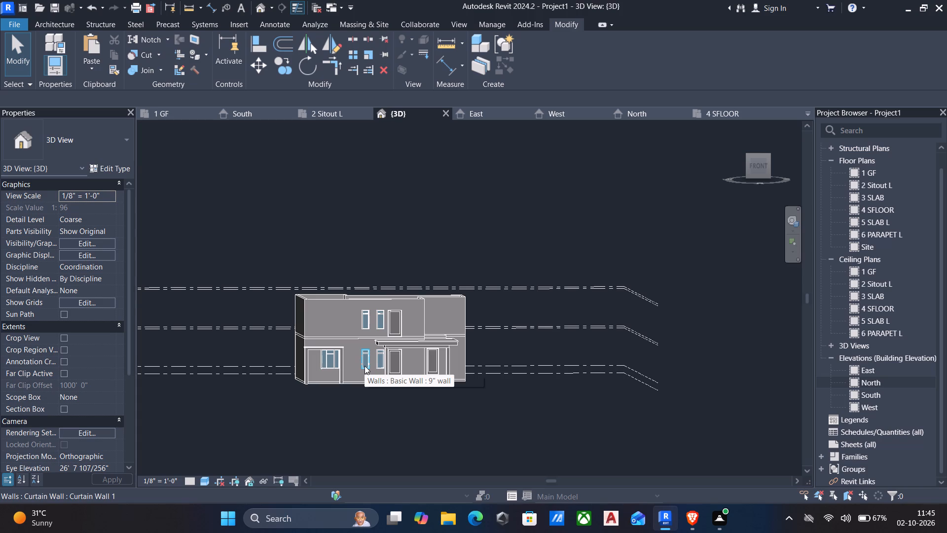
pyautogui.scroll(4, 322, 353)
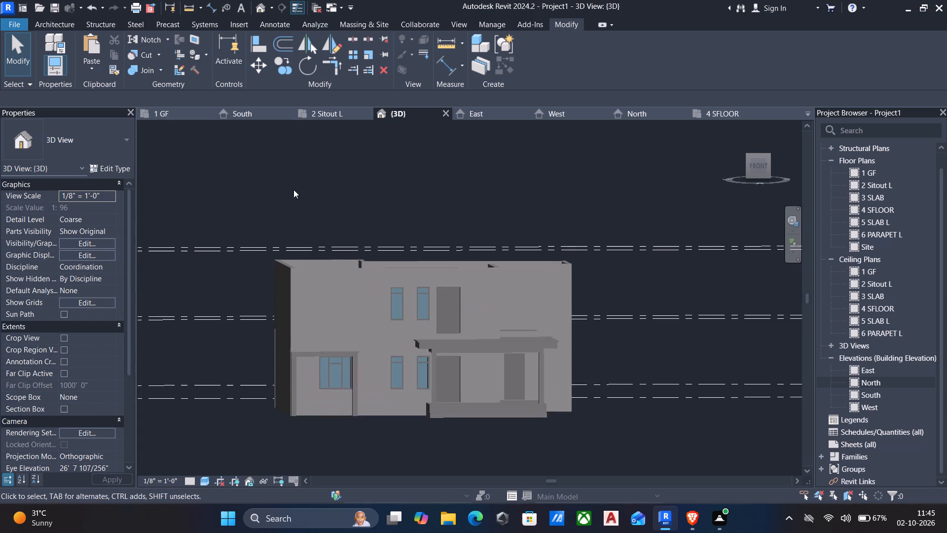
# Edit the in-place porch model and start an extrusion on a work plane picked from the ground floor slab's front face.
pyautogui.click(455, 342)
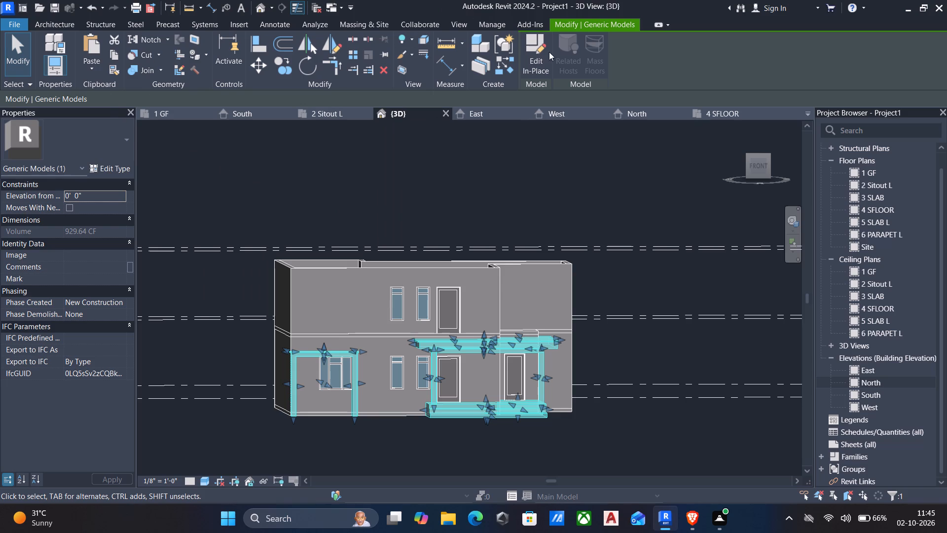
pyautogui.click(531, 57)
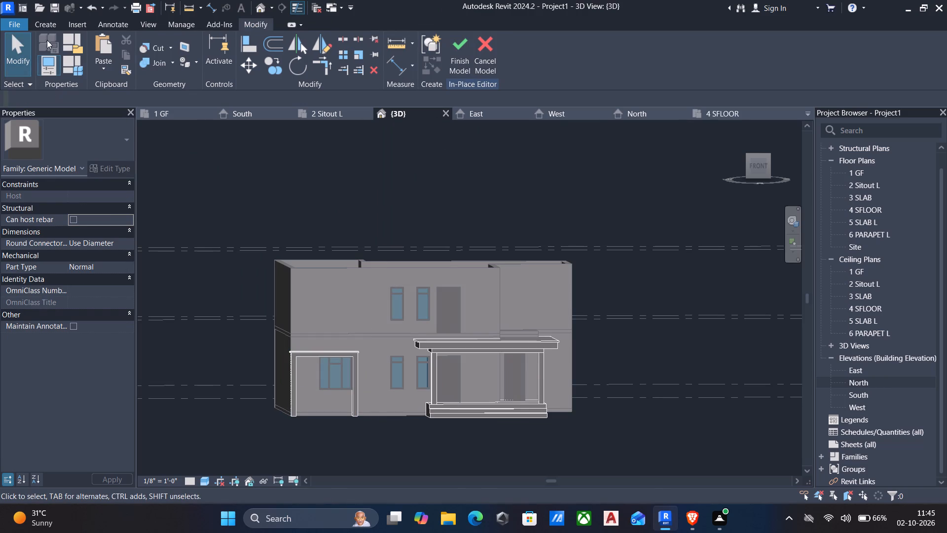
pyautogui.click(57, 22)
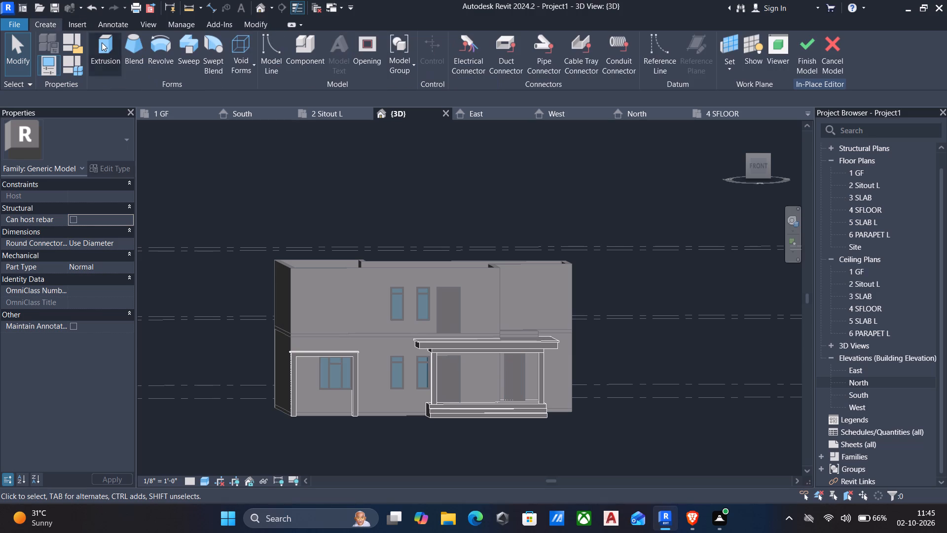
pyautogui.click(102, 42)
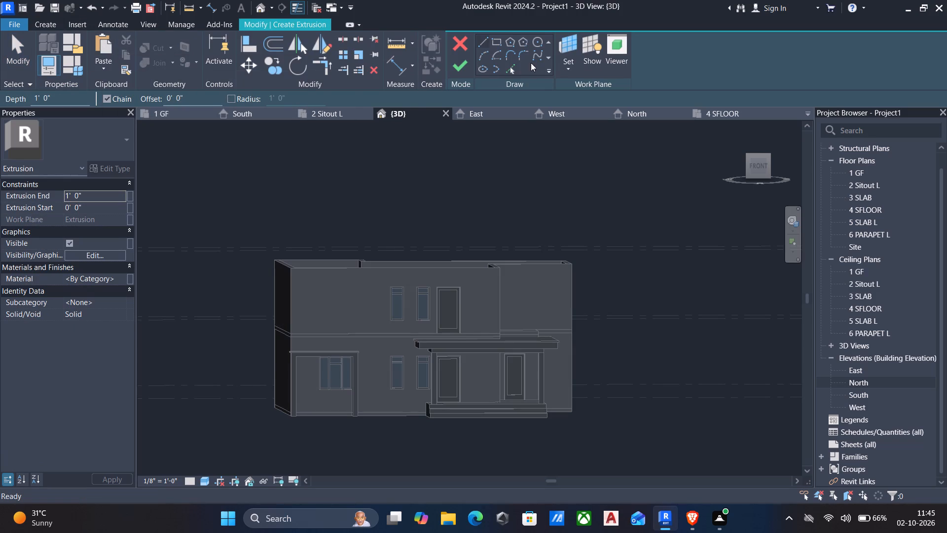
pyautogui.click(565, 68)
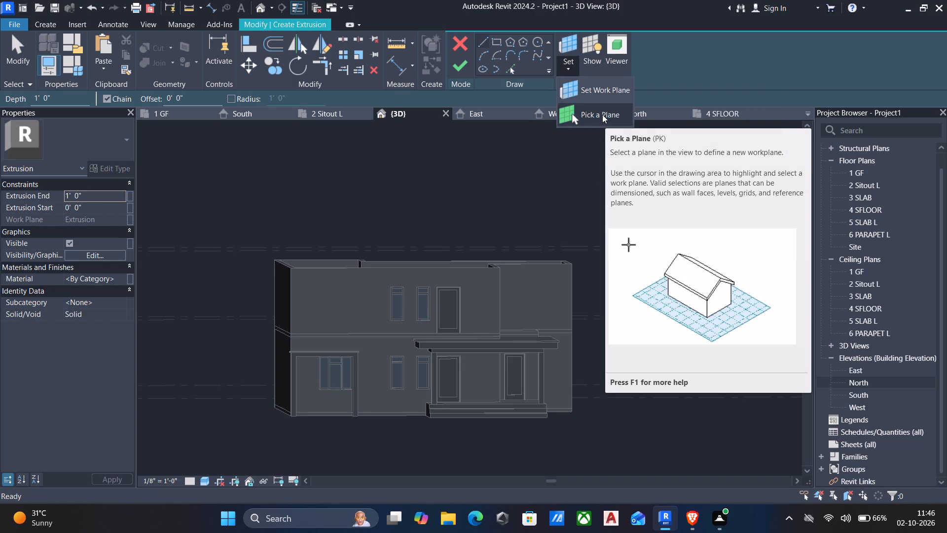
pyautogui.click(602, 114)
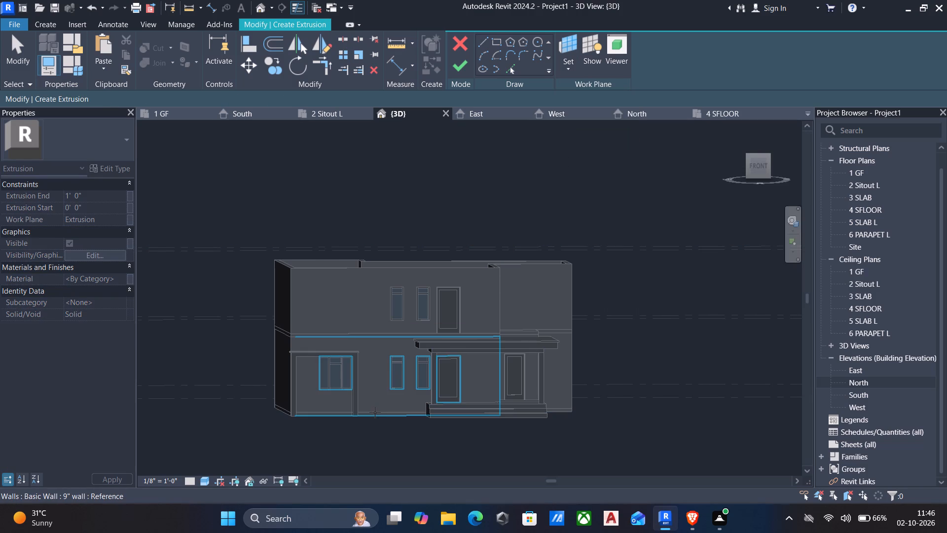
pyautogui.scroll(4, 386, 396)
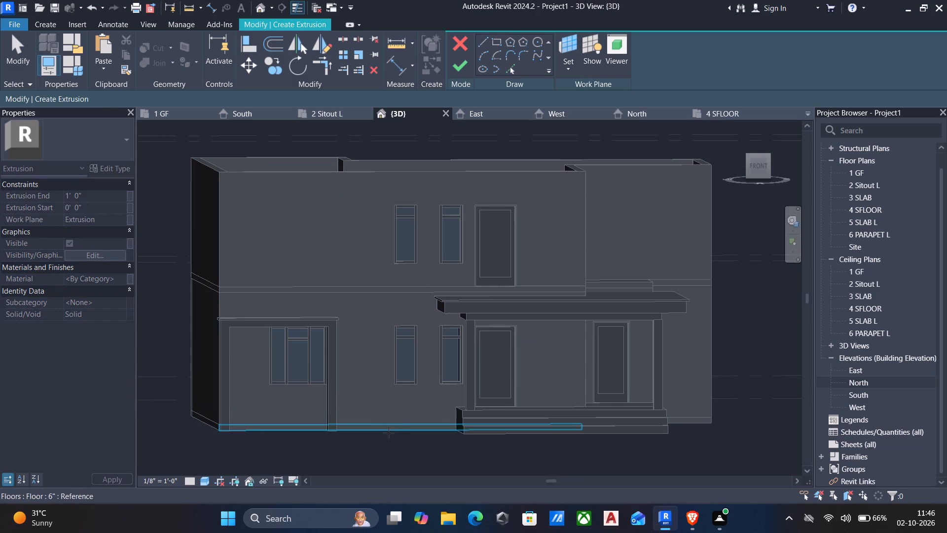
pyautogui.click(390, 425)
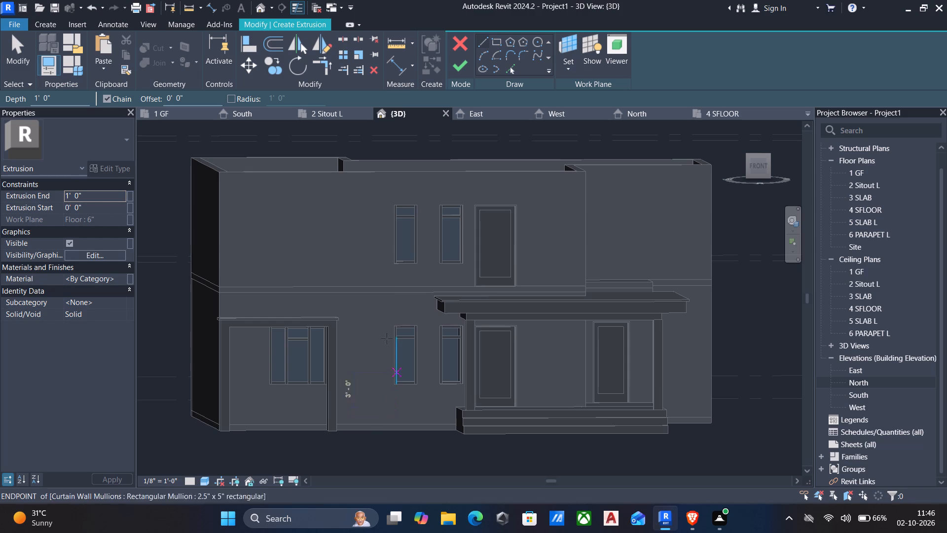
pyautogui.click(599, 33)
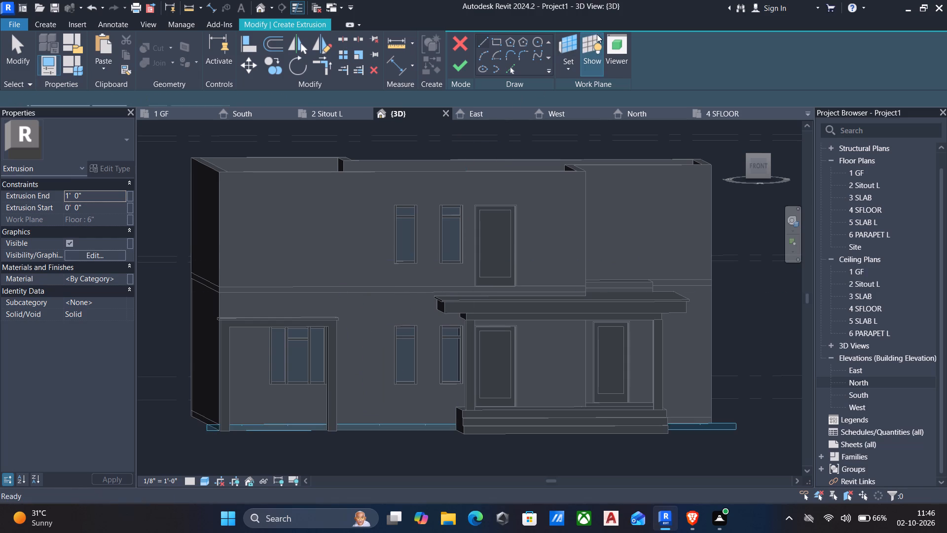
pyautogui.click(590, 44)
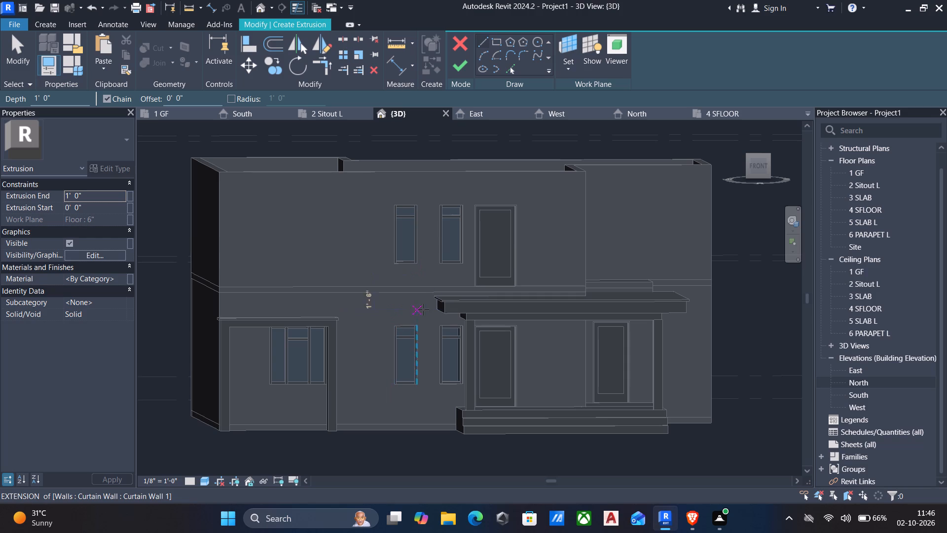
# Sketch a rectangle about 1'-3" wide and 10" high from the lower outer corner of the porch roof's window-side end.
pyautogui.scroll(5, 434, 309)
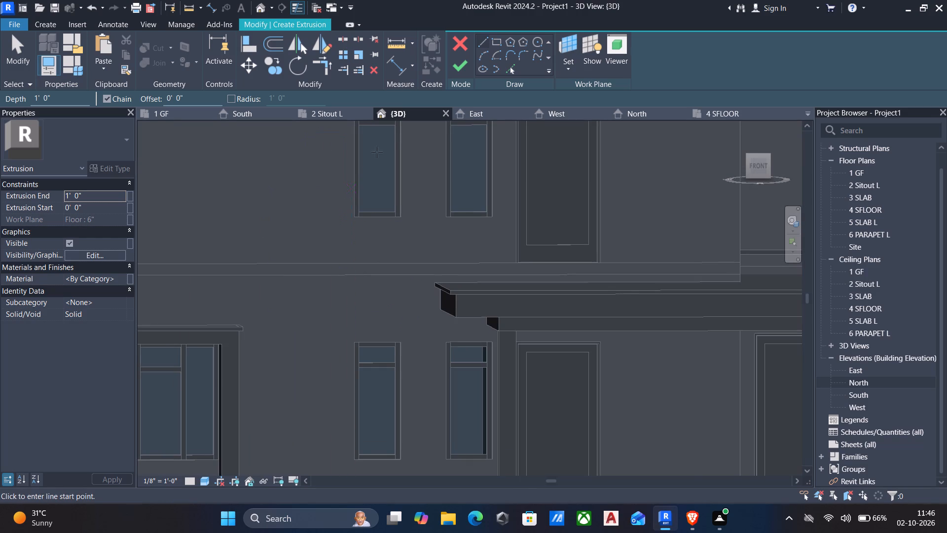
pyautogui.click(504, 39)
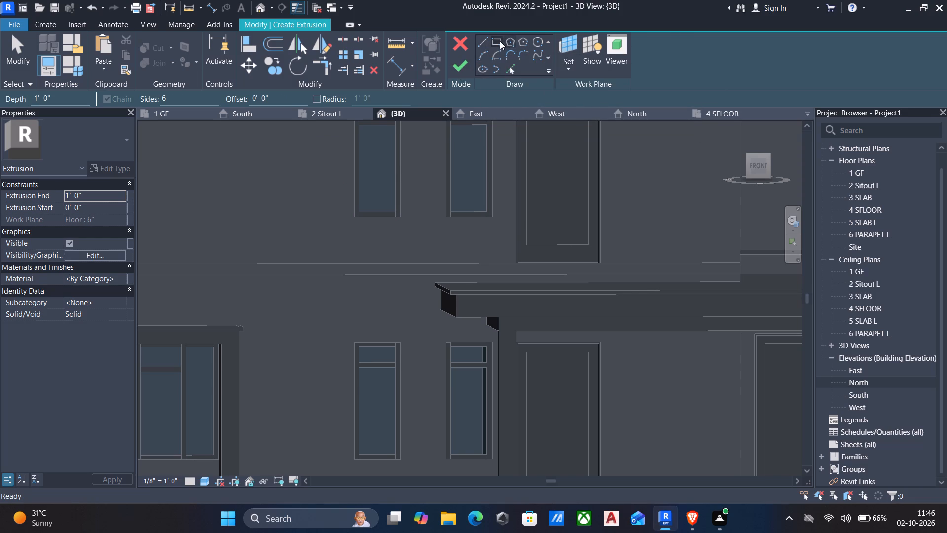
pyautogui.click(500, 41)
pyautogui.scroll(5, 448, 295)
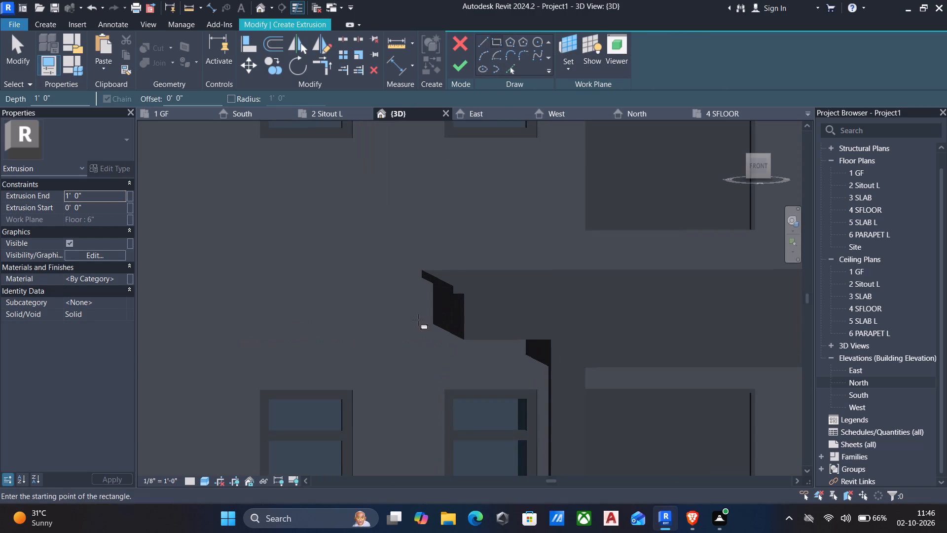
pyautogui.click(434, 324)
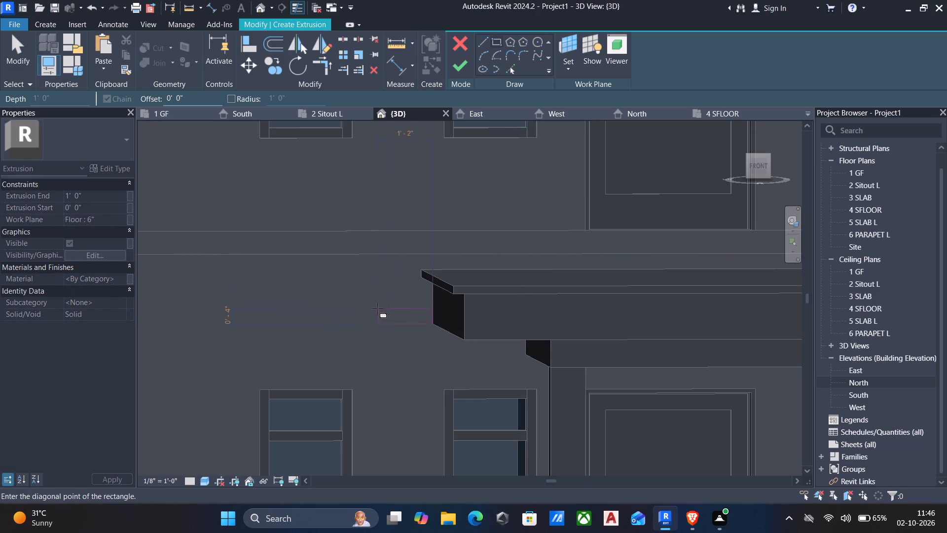
pyautogui.click(374, 285)
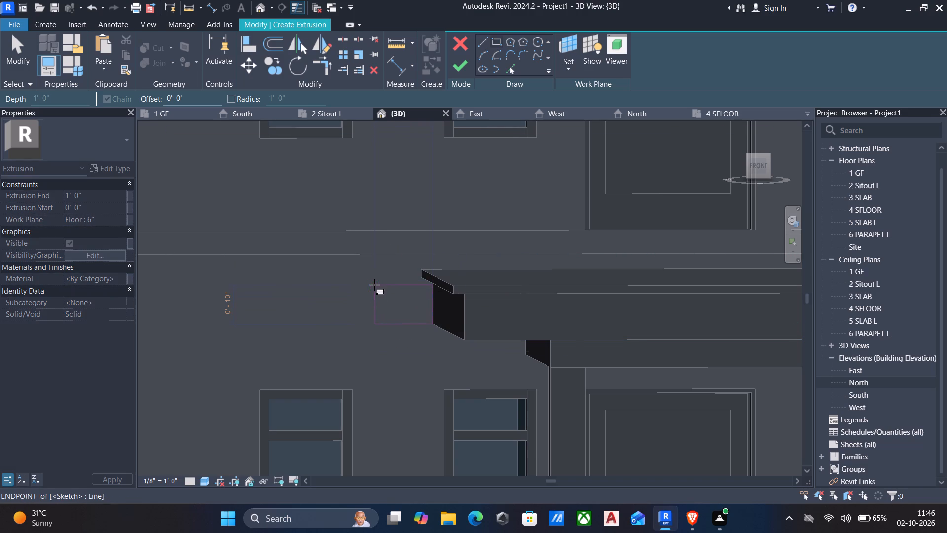
pyautogui.press('Escape')
pyautogui.press('Escape')
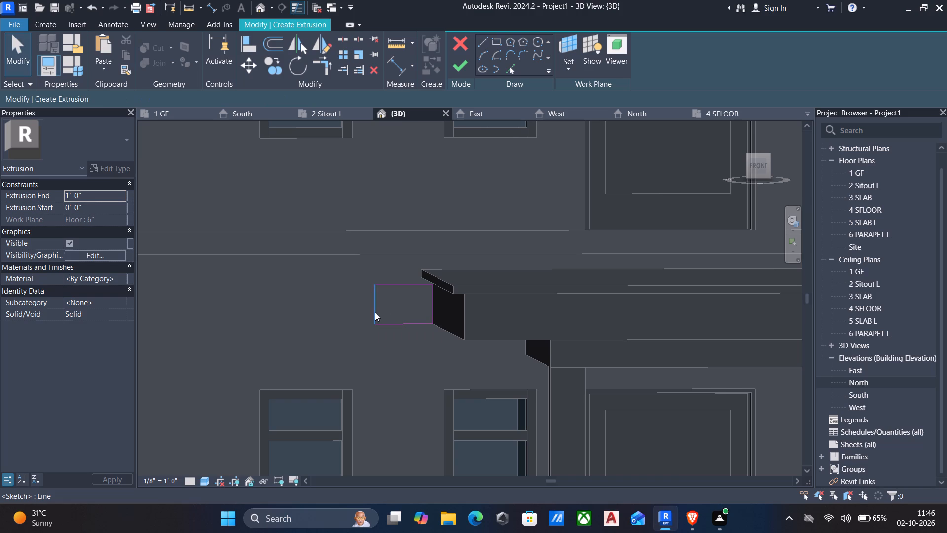
# Set the sketched rectangle's height to 1'.
pyautogui.click(385, 286)
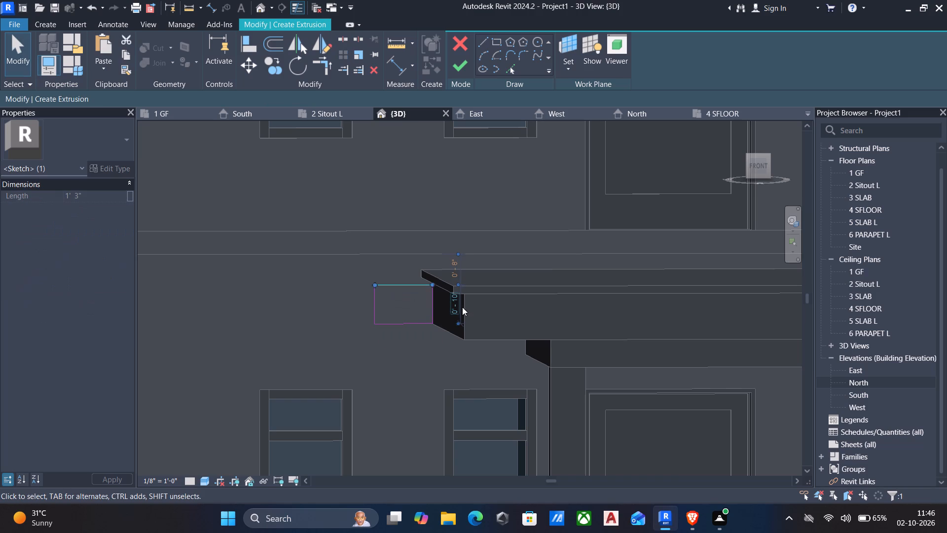
pyautogui.click(459, 306)
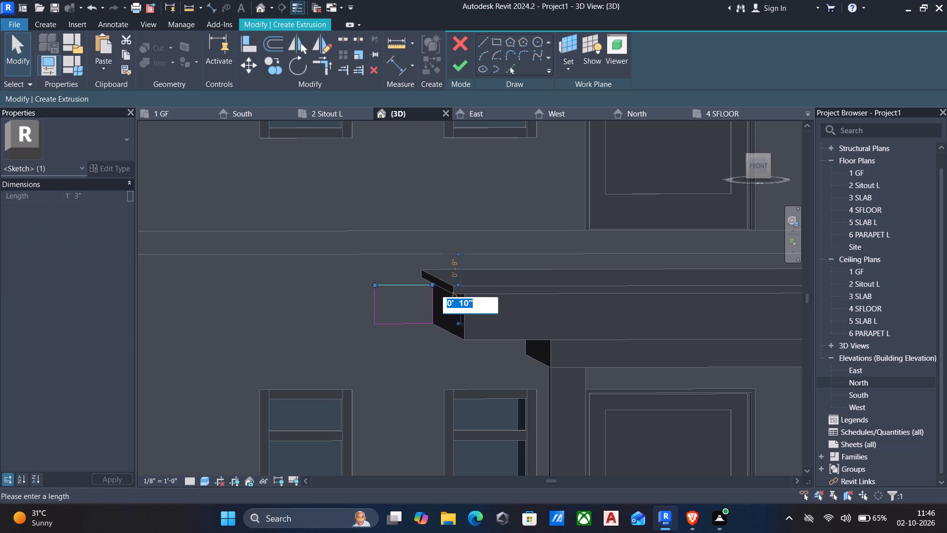
pyautogui.write("1'")
pyautogui.press('Return')
pyautogui.press('Escape')
# Check the rectangle against the porch roof's end and finish it as an extrusion 1' deep.
pyautogui.scroll(-1, 400, 309)
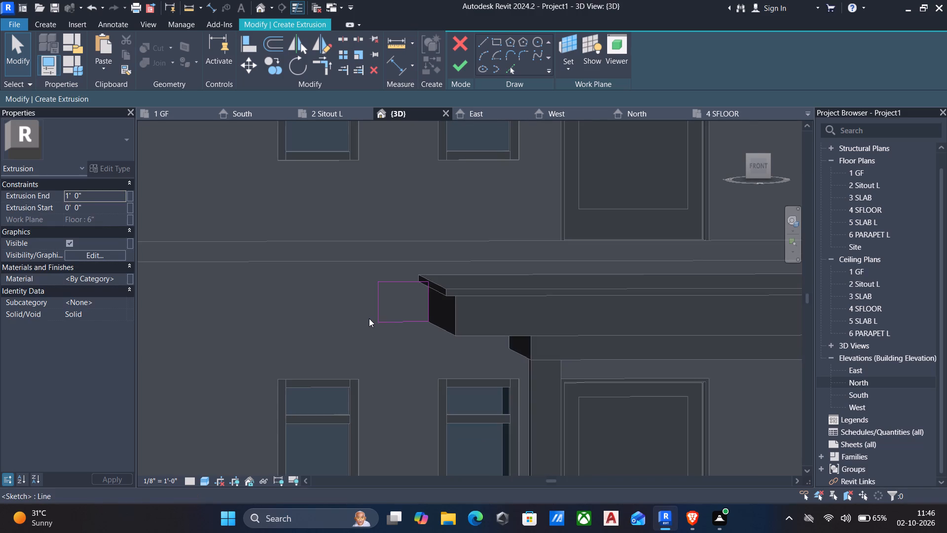
pyautogui.keyDown('shift'); pyautogui.moveTo(366, 318); pyautogui.dragTo(416, 311, button='middle'); pyautogui.keyUp('shift')
pyautogui.scroll(4, 502, 302)
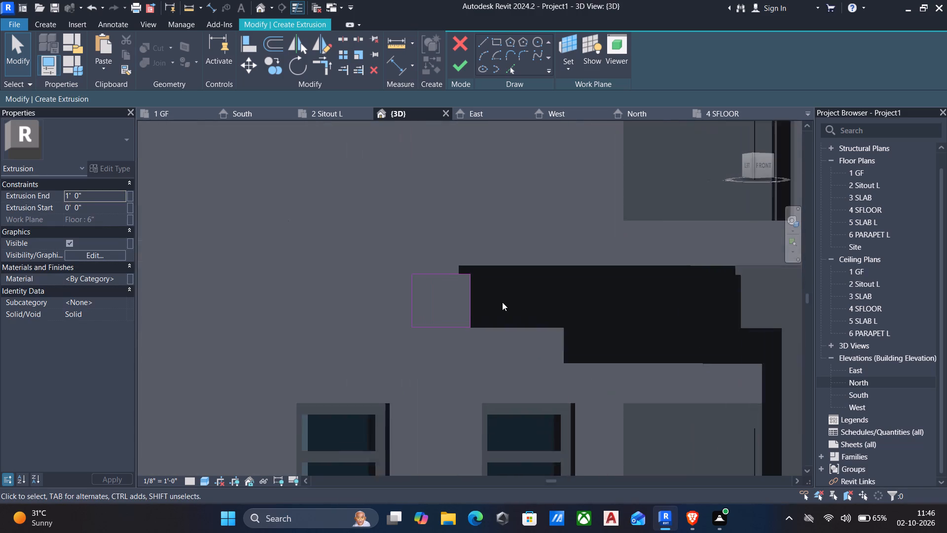
pyautogui.scroll(1, 502, 302)
pyautogui.scroll(-6, 502, 302)
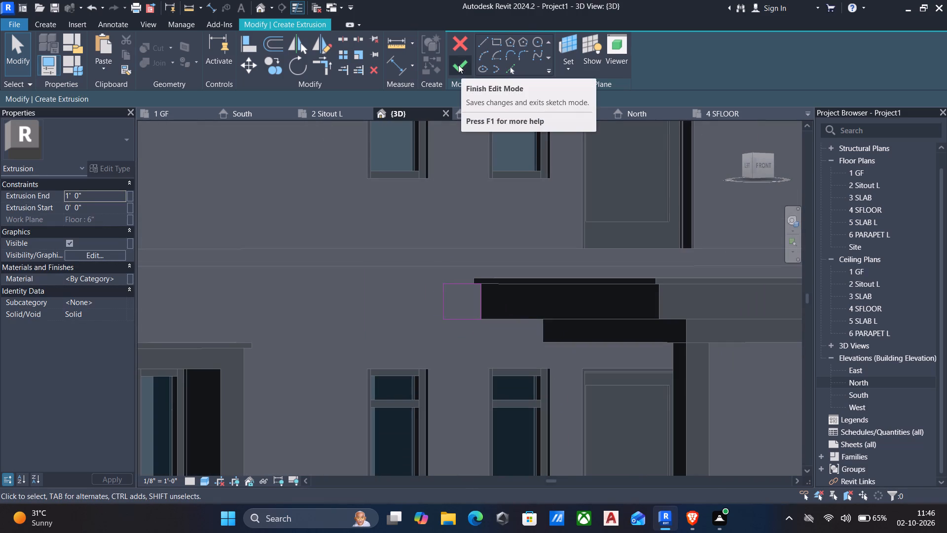
pyautogui.click(458, 65)
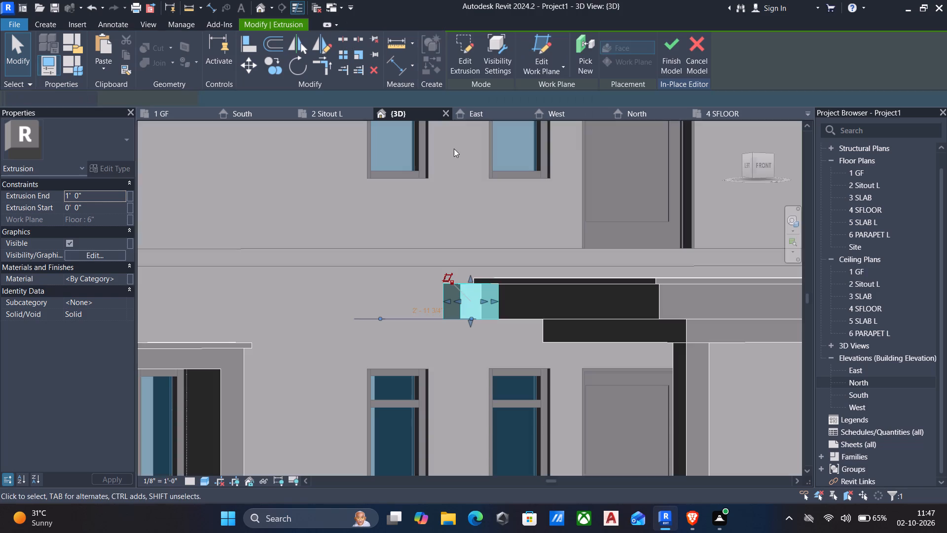
# Stretch the new block's free end along the front wall to the outer edge of the farther narrow ground-floor window.
pyautogui.scroll(-5, 445, 189)
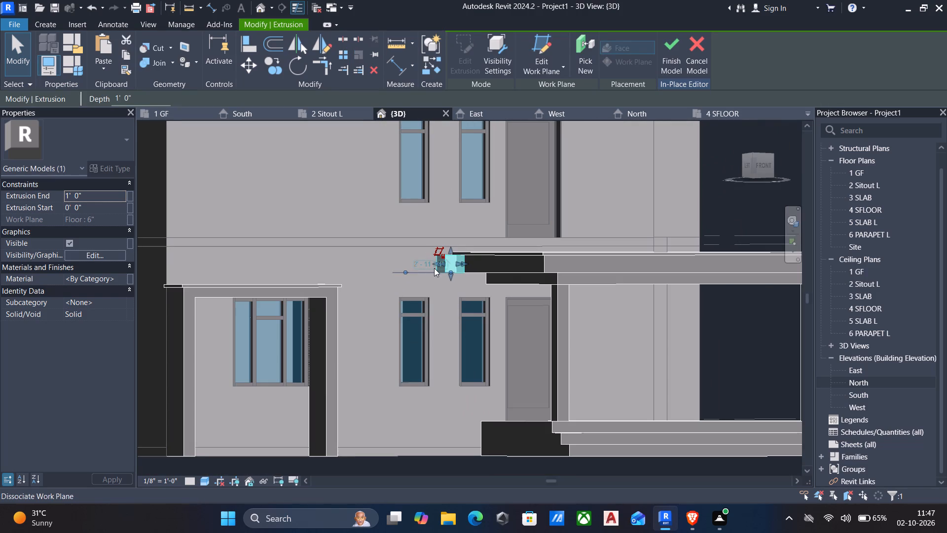
pyautogui.press('Escape')
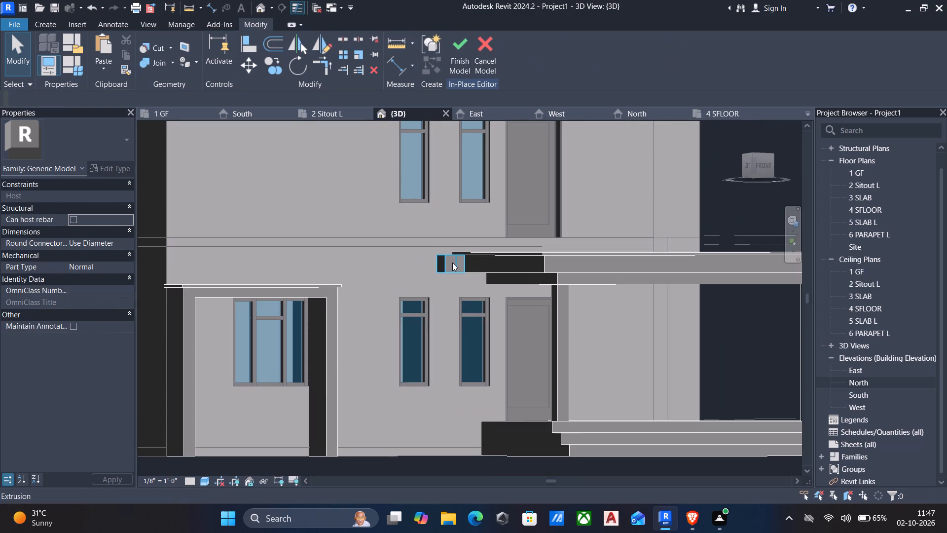
pyautogui.scroll(10, 492, 257)
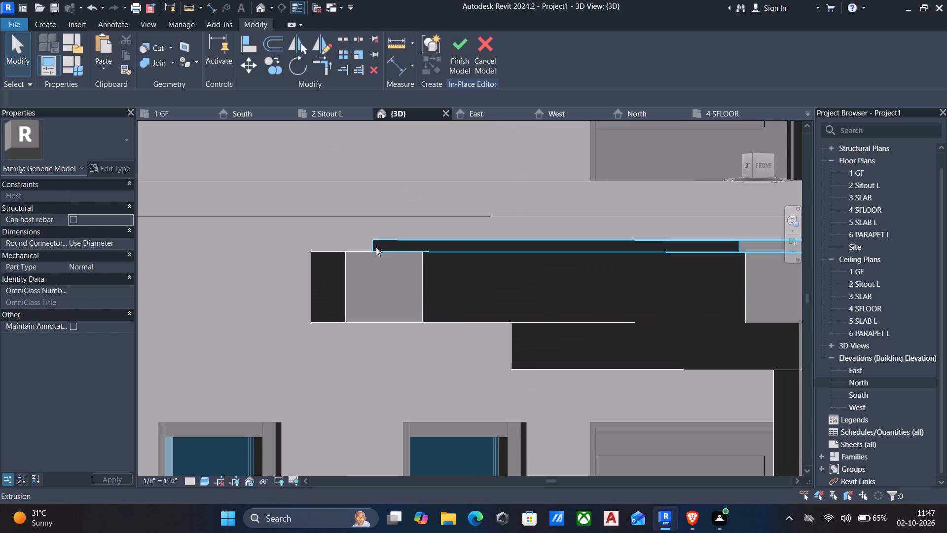
pyautogui.click(345, 263)
pyautogui.scroll(-3, 315, 284)
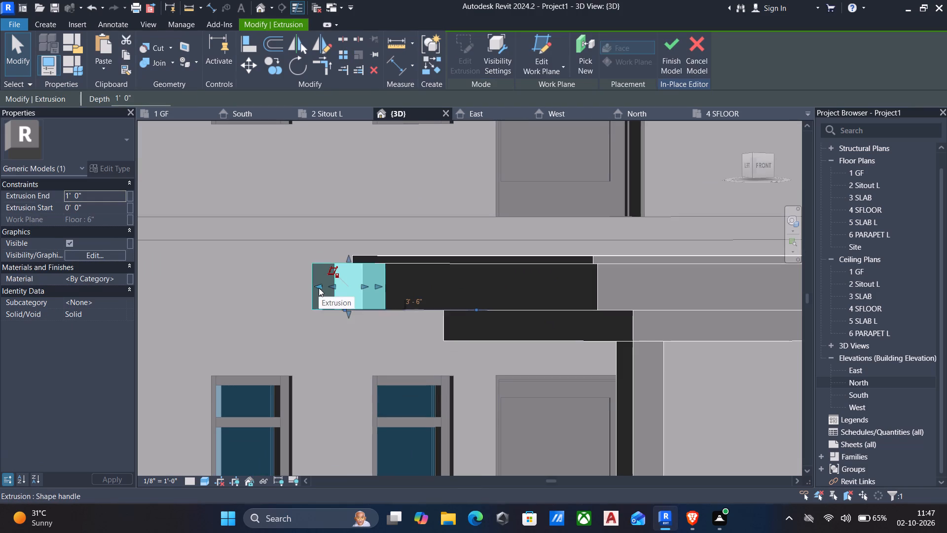
pyautogui.moveTo(319, 288); pyautogui.dragTo(230, 323)
# Examine the stretched block against the porch roof, windows and front wall from the front and from above.
pyautogui.scroll(-4, 237, 324)
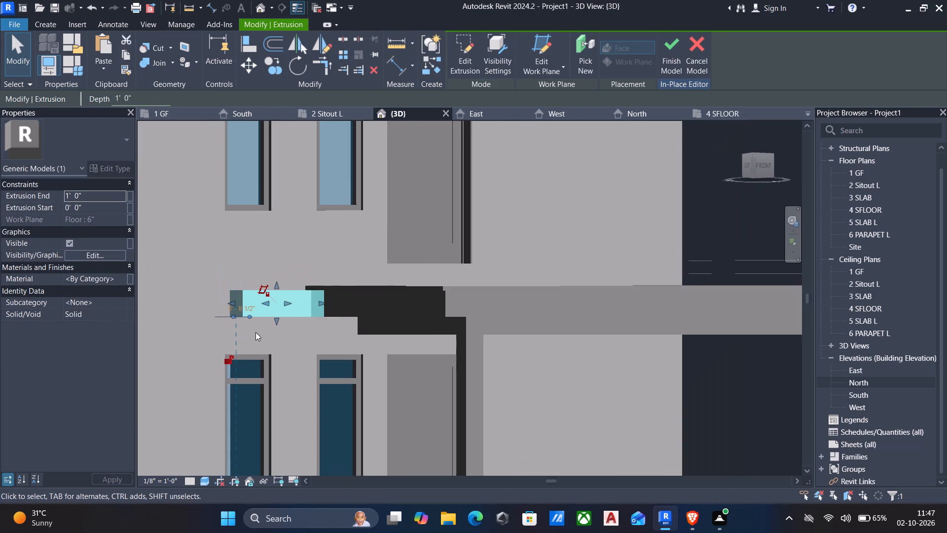
pyautogui.scroll(-3, 284, 319)
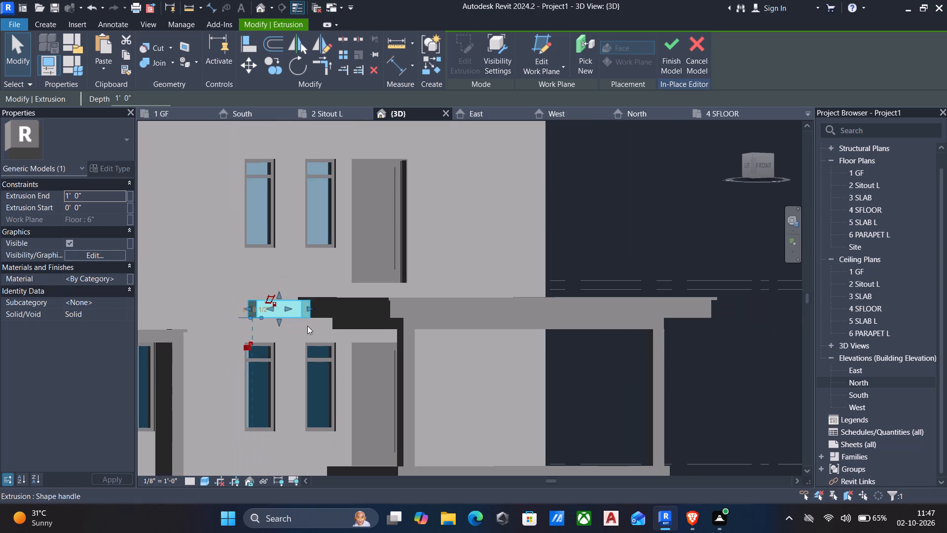
pyautogui.scroll(-4, 293, 362)
pyautogui.moveTo(305, 358); pyautogui.dragTo(231, 370, button='middle')
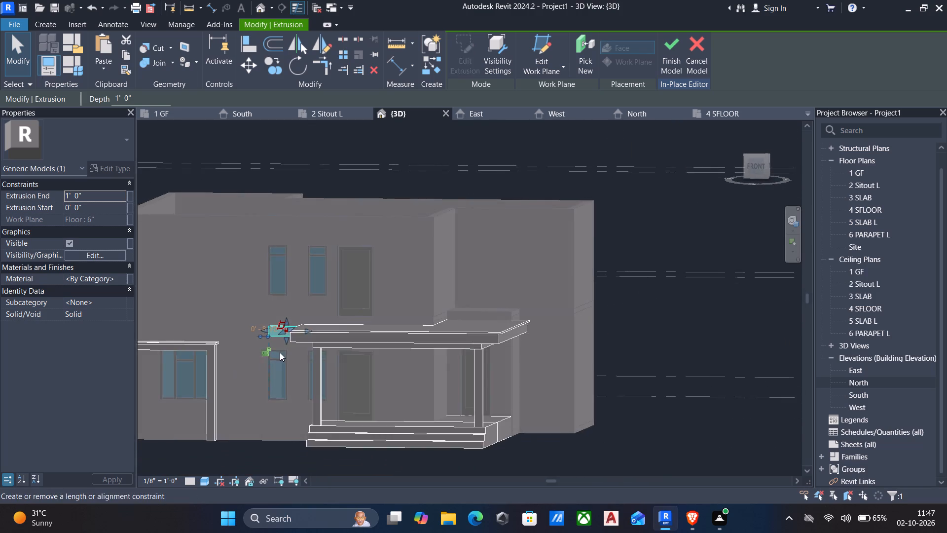
pyautogui.scroll(-2, 280, 352)
pyautogui.moveTo(288, 351); pyautogui.dragTo(322, 416, button='middle')
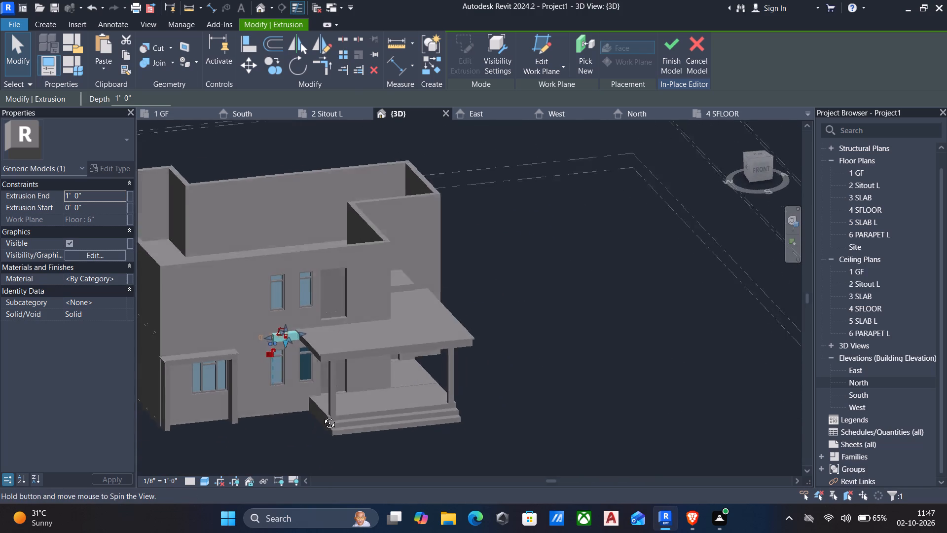
pyautogui.moveTo(322, 416); pyautogui.dragTo(269, 431, button='middle')
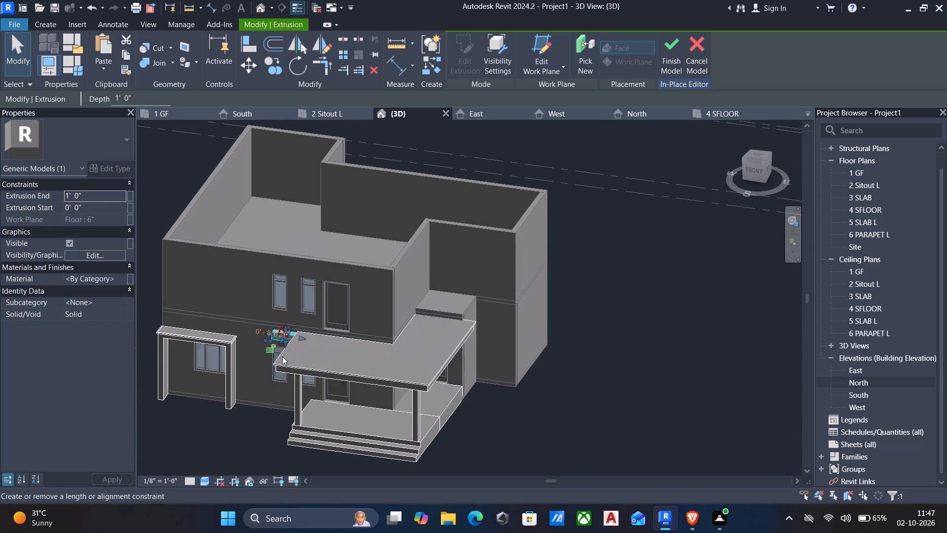
pyautogui.scroll(4, 272, 341)
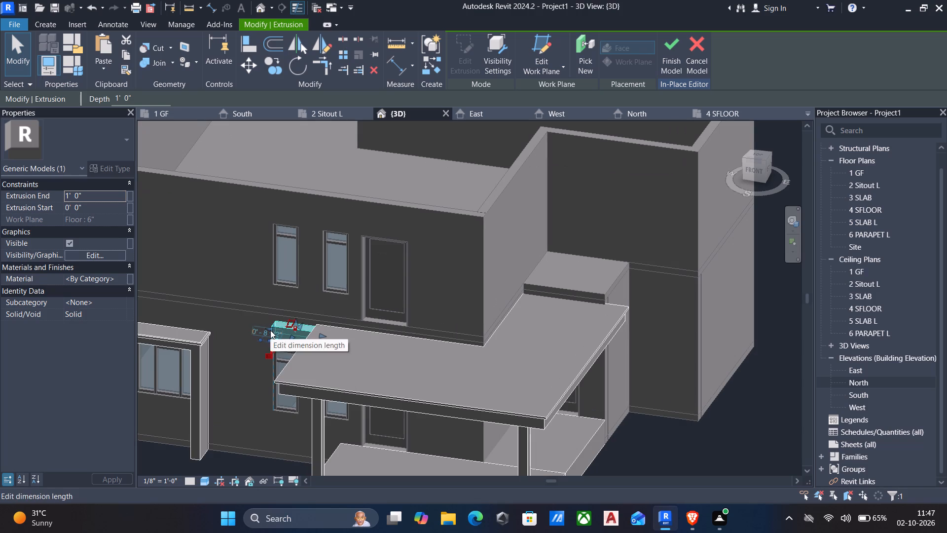
pyautogui.press('Escape')
# Start a new extrusion in the porch model, with its work plane picked from the front face at the wall's base.
pyautogui.click(281, 323)
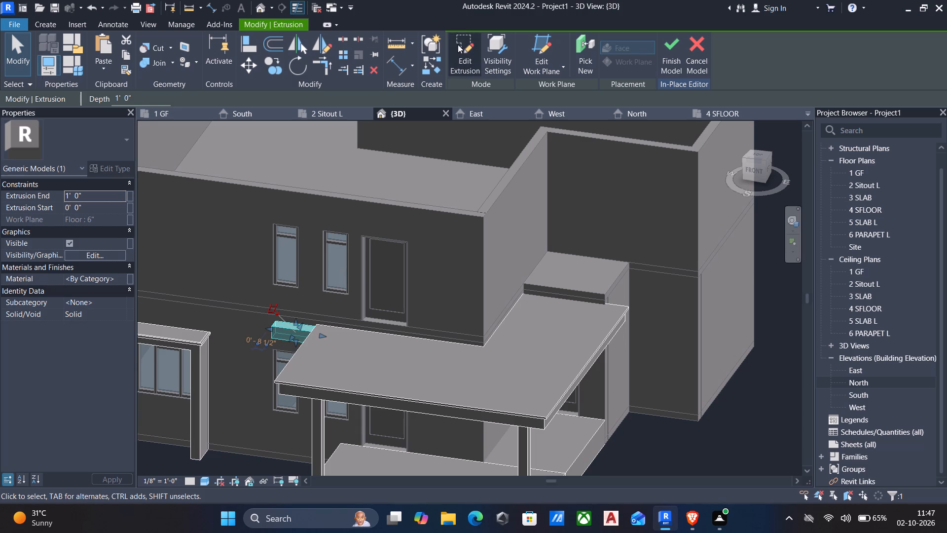
pyautogui.click(447, 60)
pyautogui.click(42, 26)
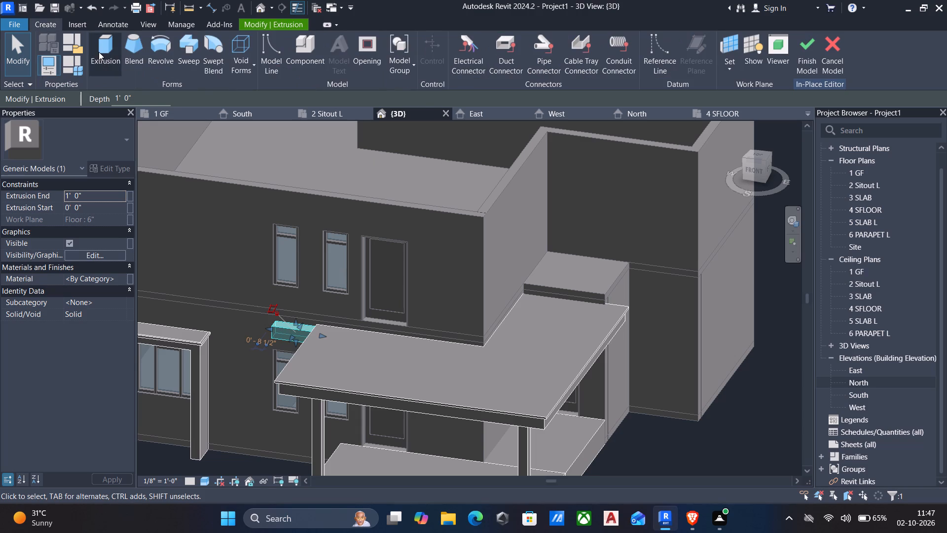
pyautogui.click(99, 51)
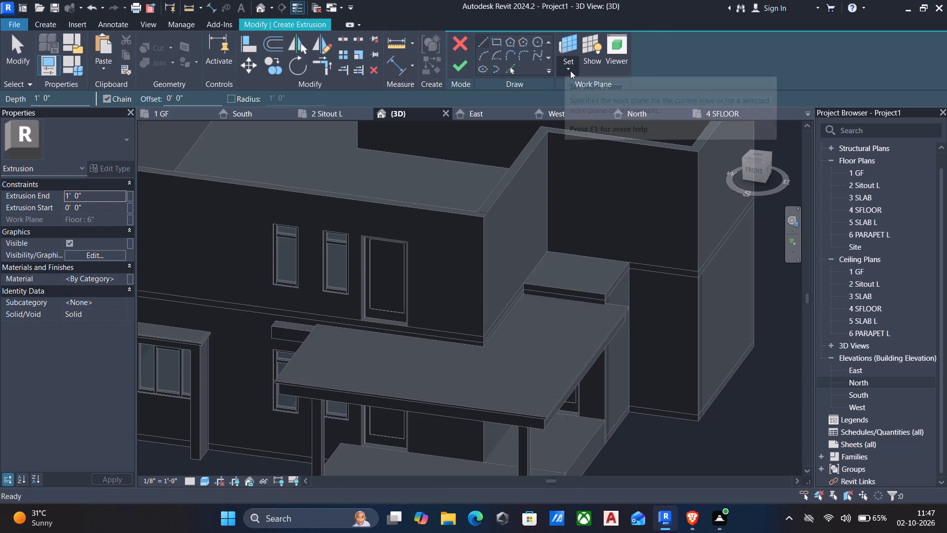
pyautogui.click(570, 71)
pyautogui.click(594, 115)
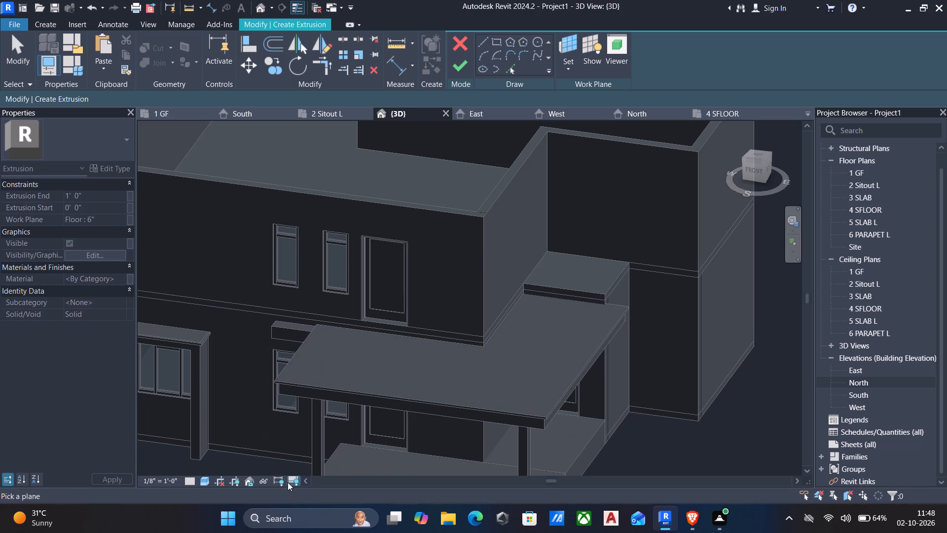
pyautogui.click(255, 453)
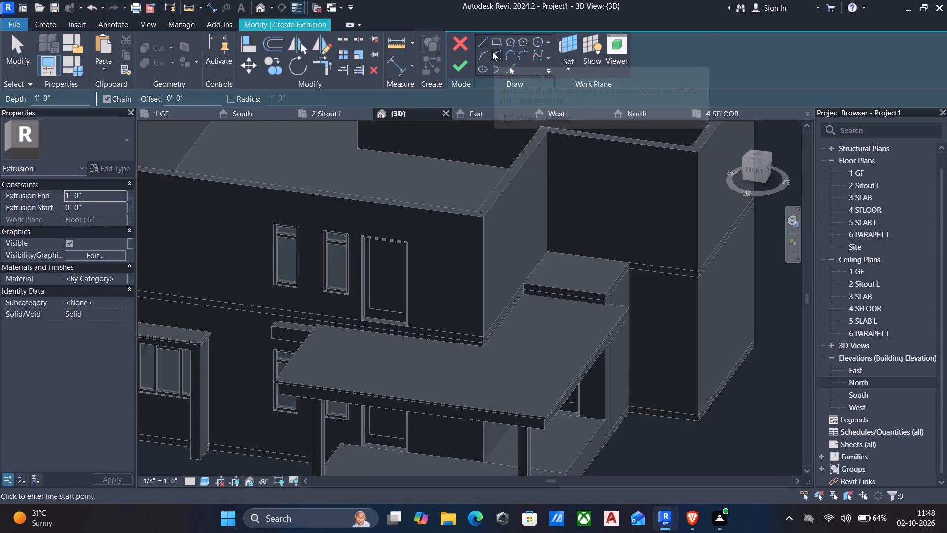
# Sketch a rectangle about 10 1/2" wide and 2'-4" high from ground level, in line with the narrow window's outer edge.
pyautogui.click(497, 39)
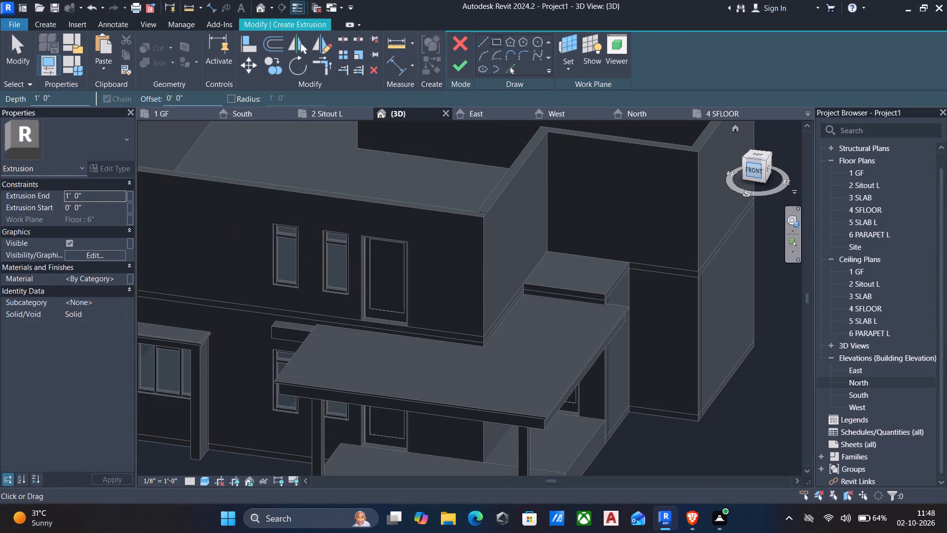
pyautogui.click(757, 170)
pyautogui.scroll(4, 288, 268)
pyautogui.scroll(15, 608, 349)
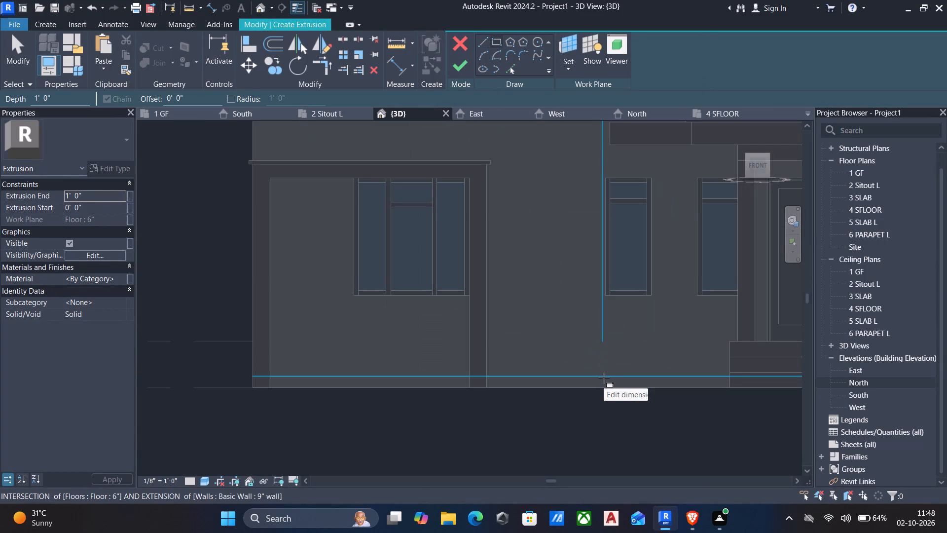
pyautogui.scroll(3, 604, 378)
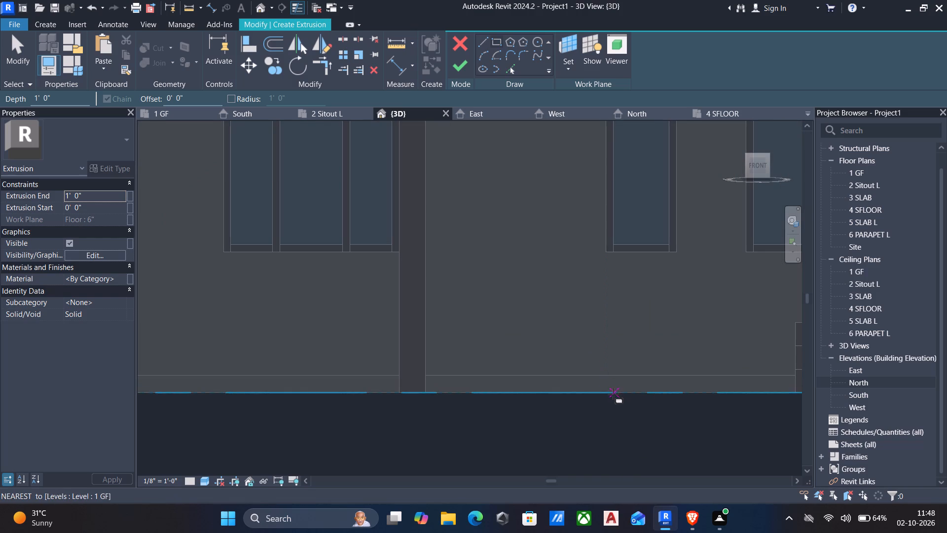
pyautogui.click(606, 394)
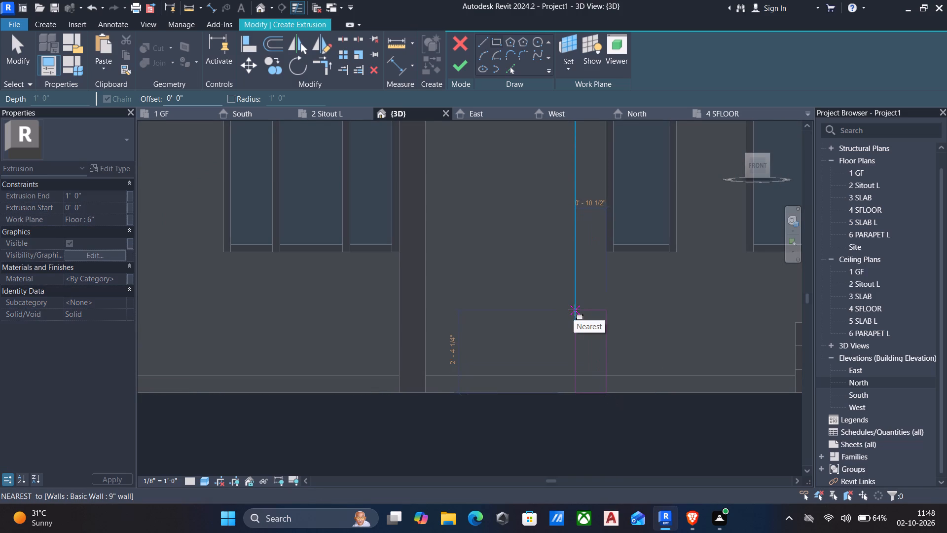
pyautogui.click(574, 310)
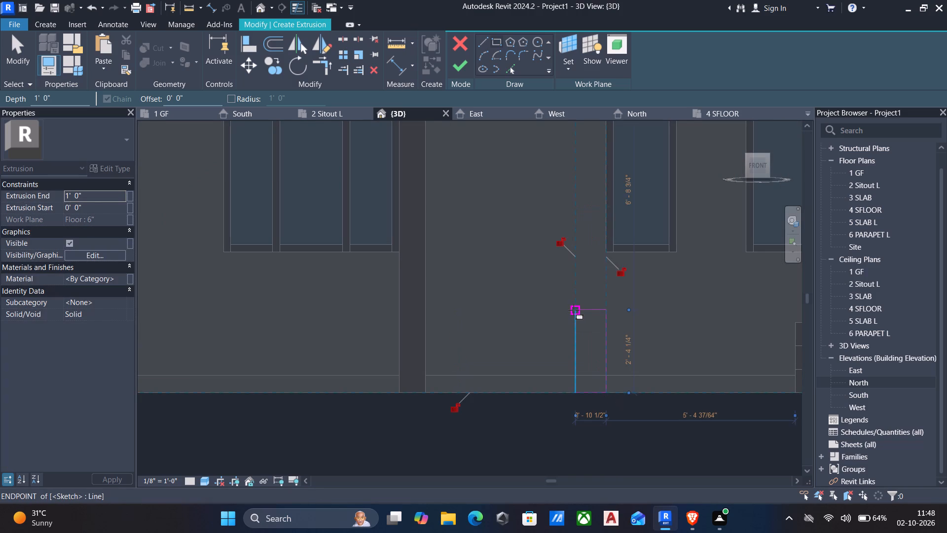
pyautogui.press('Escape')
pyautogui.press('Escape')
# Set the sketched rectangle's width to 8".
pyautogui.click(578, 353)
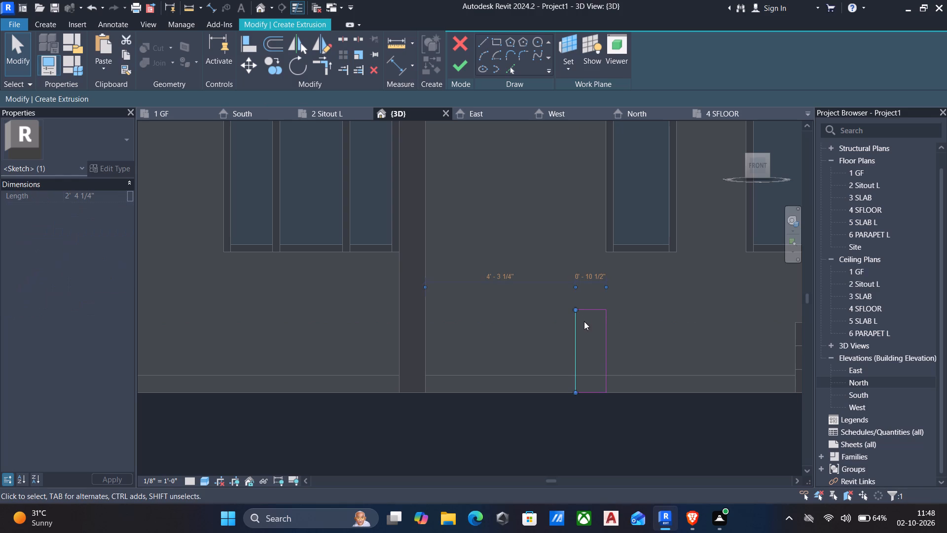
pyautogui.click(593, 276)
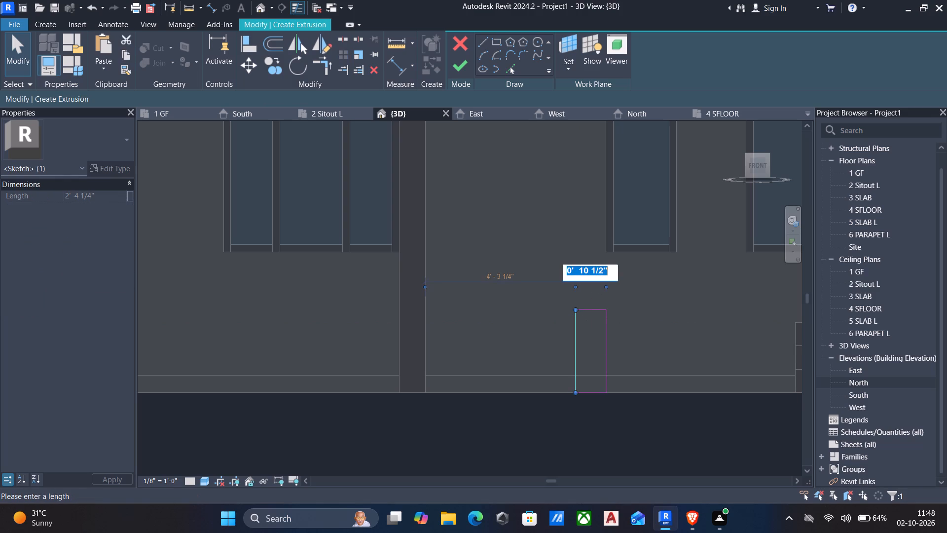
pyautogui.press('8')
pyautogui.hotkey('shift', '"')
pyautogui.press('Return')
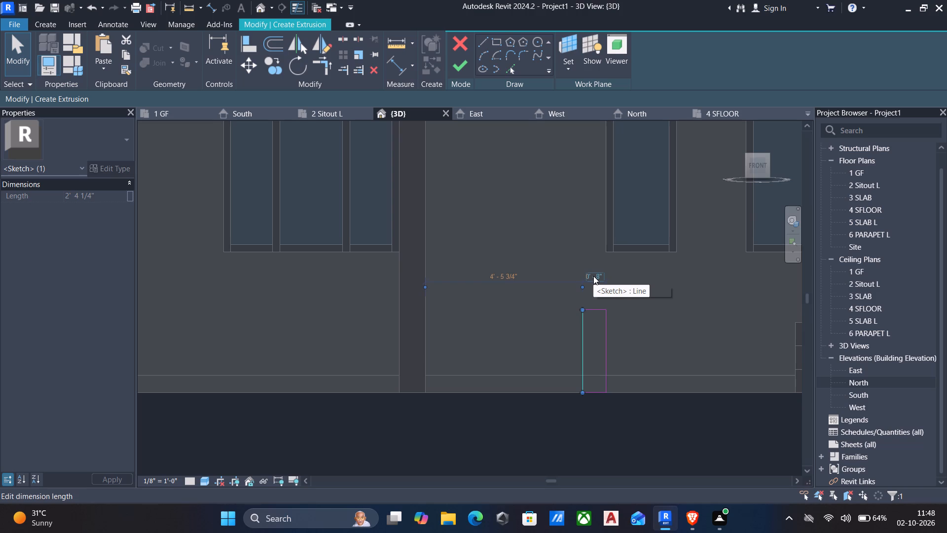
pyautogui.press('Escape')
# Raise the rectangle's top edge to about 11'-6" above ground level, near the top of the porch roof band's block.
pyautogui.scroll(-3, 593, 276)
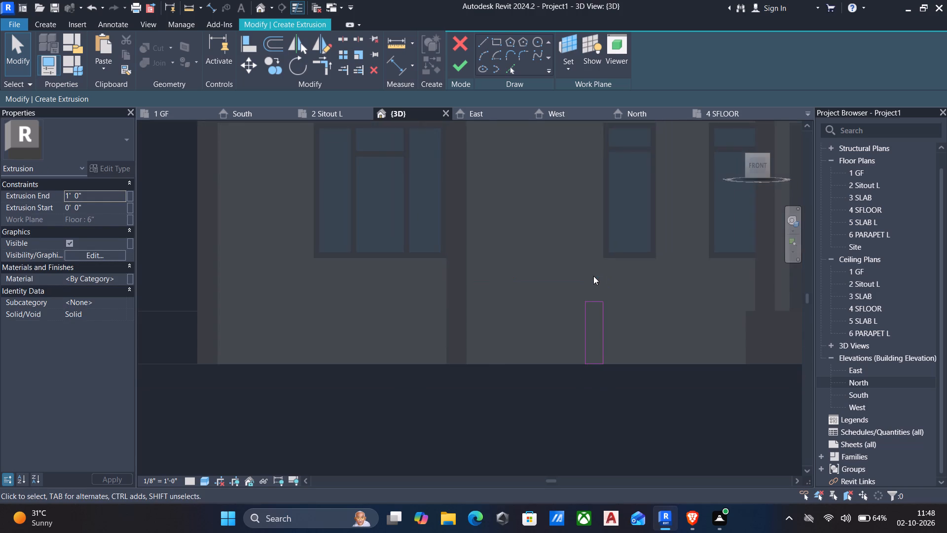
pyautogui.scroll(-3, 589, 297)
pyautogui.click(590, 295)
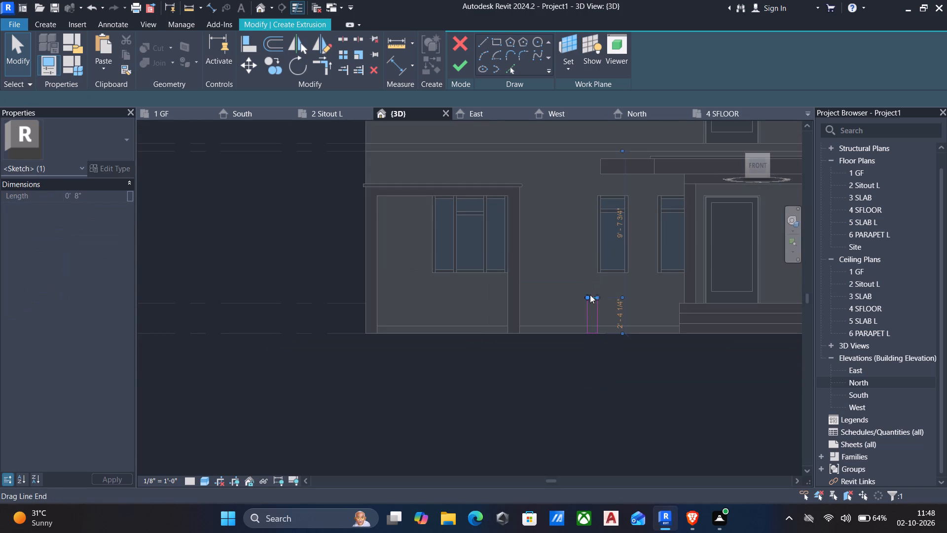
pyautogui.press('Up')
pyautogui.press('Up')
pyautogui.press('Up')
pyautogui.press('Up')
pyautogui.press('Up')
pyautogui.press('Up')
pyautogui.press('Up')
pyautogui.press('Up')
pyautogui.press('Up')
pyautogui.press('Up')
pyautogui.press('Up')
pyautogui.press('Up')
pyautogui.press('Up')
pyautogui.press('Up')
pyautogui.press('Up')
pyautogui.press('Up')
pyautogui.press('Up')
pyautogui.press('Up')
pyautogui.press('Up')
pyautogui.press('Up')
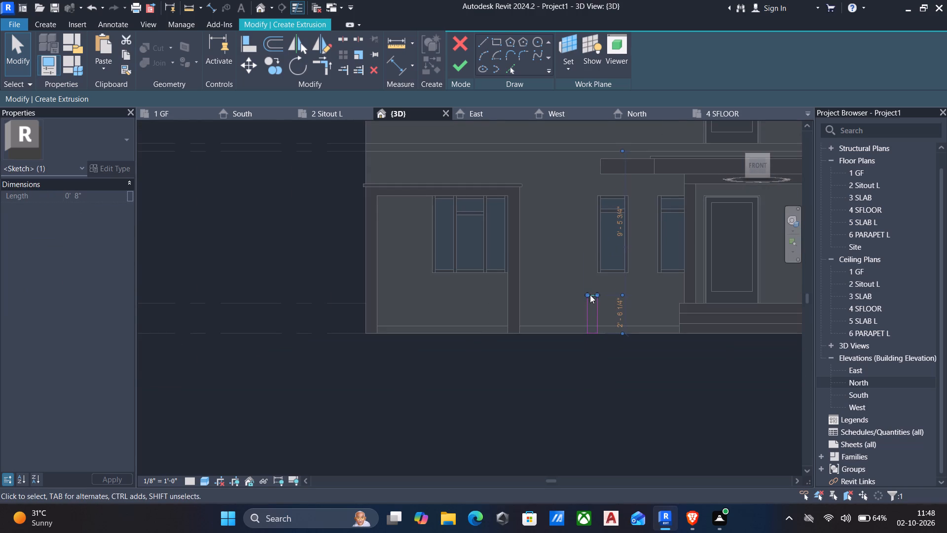
pyautogui.press('Up')
pyautogui.press('Up')
pyautogui.press('Up')
pyautogui.press('Up')
pyautogui.press('Up')
pyautogui.press('Up')
pyautogui.press('Up')
pyautogui.press('Up')
pyautogui.press('Up')
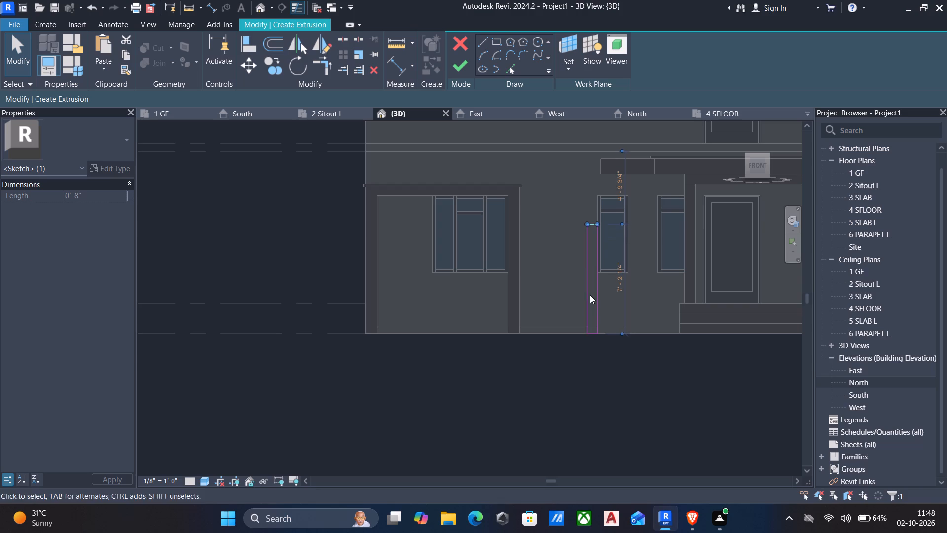
pyautogui.press('Up')
pyautogui.press('Up')
pyautogui.press('Up')
pyautogui.press('Up')
pyautogui.press('Up')
pyautogui.press('Up')
pyautogui.press('Up')
pyautogui.press('Up')
pyautogui.press('Up')
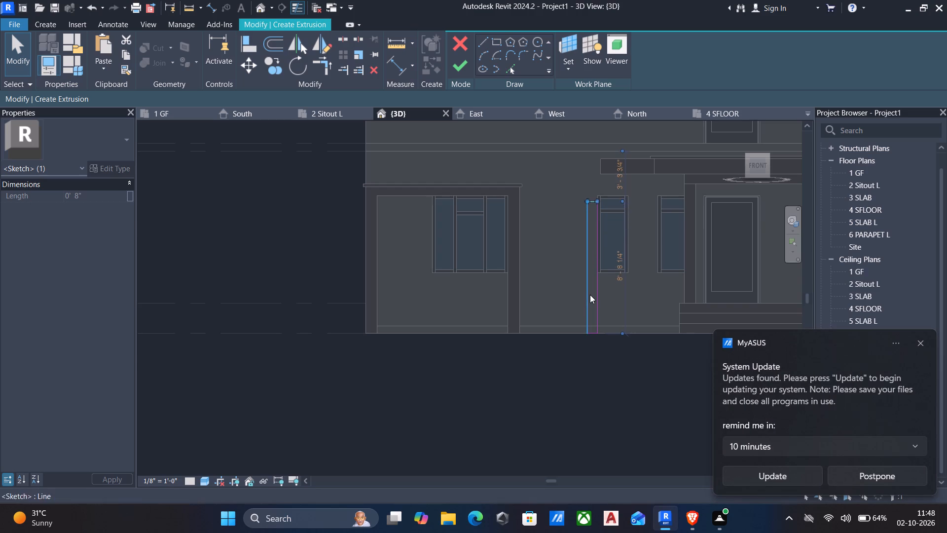
pyautogui.press('Up')
pyautogui.press('Up')
pyautogui.press('Up')
pyautogui.press('Up')
pyautogui.press('Up')
pyautogui.press('Up')
pyautogui.press('Up')
pyautogui.press('Up')
pyautogui.press('Up')
pyautogui.press('Up')
pyautogui.press('Up')
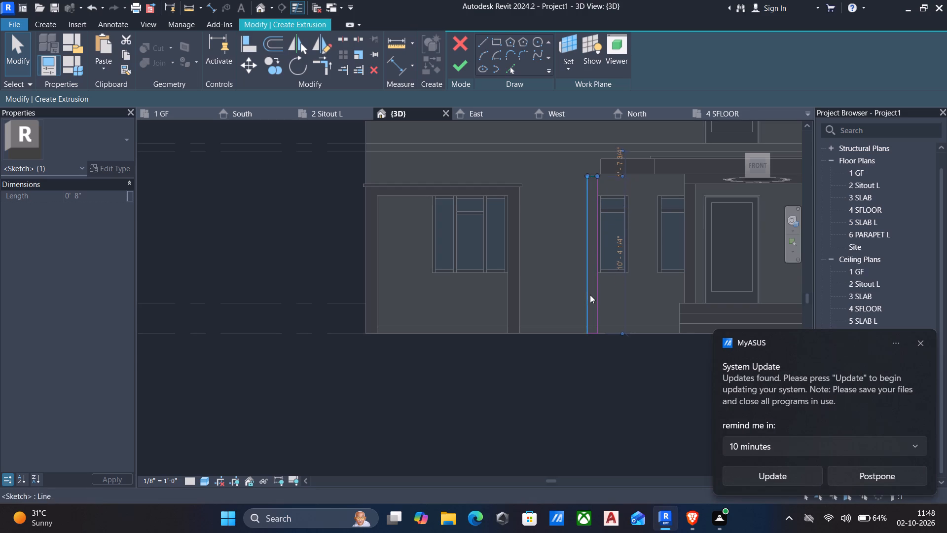
pyautogui.press('Up')
pyautogui.press('Up')
pyautogui.press('Up')
pyautogui.press('Up')
pyautogui.press('Up')
pyautogui.press('Up')
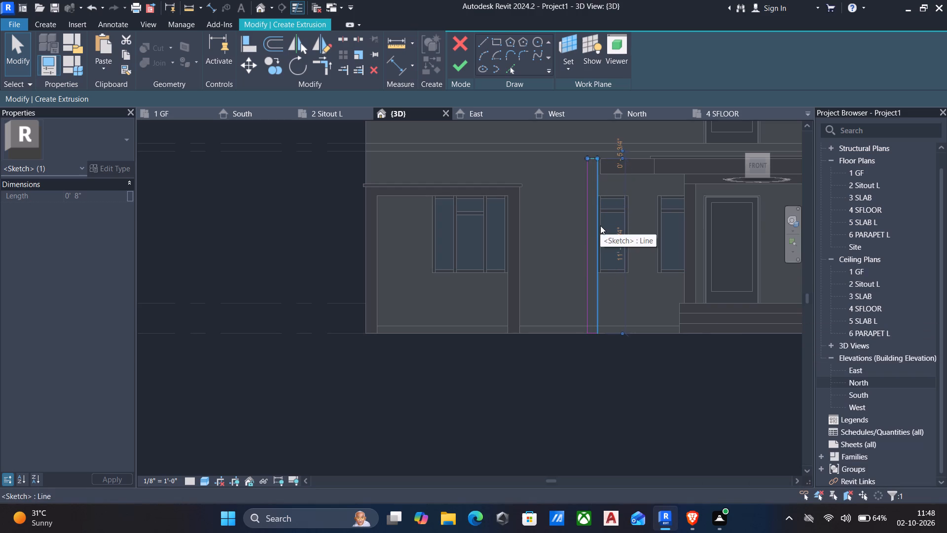
pyautogui.press('Escape')
# Nudge the rectangle's top edge down slightly to line up with the top of the adjacent roof band block.
pyautogui.scroll(8, 623, 163)
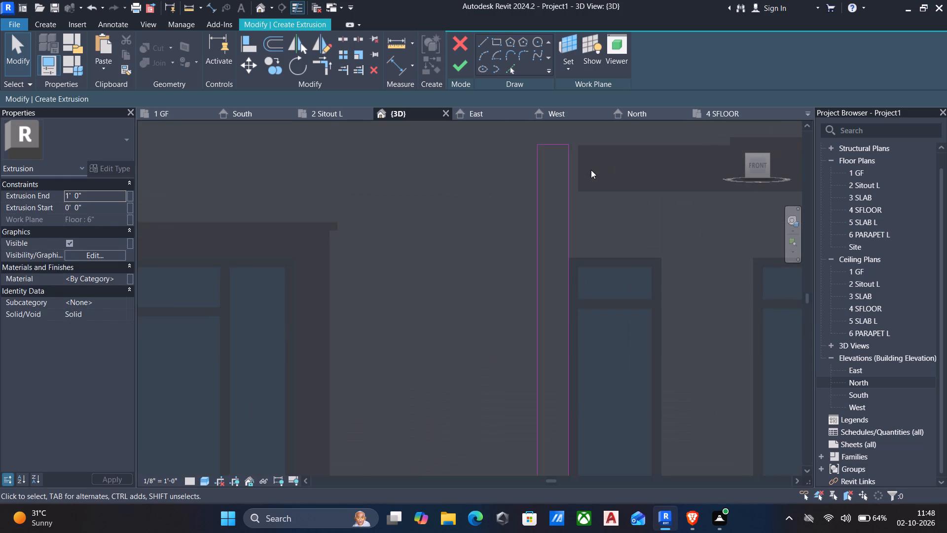
pyautogui.scroll(-1, 587, 170)
pyautogui.click(554, 147)
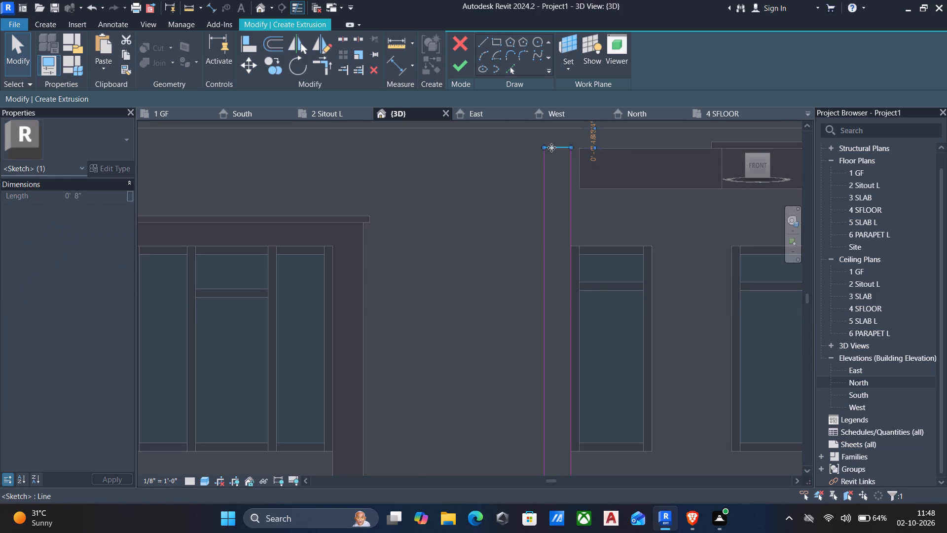
pyautogui.scroll(3, 548, 159)
pyautogui.press('Down')
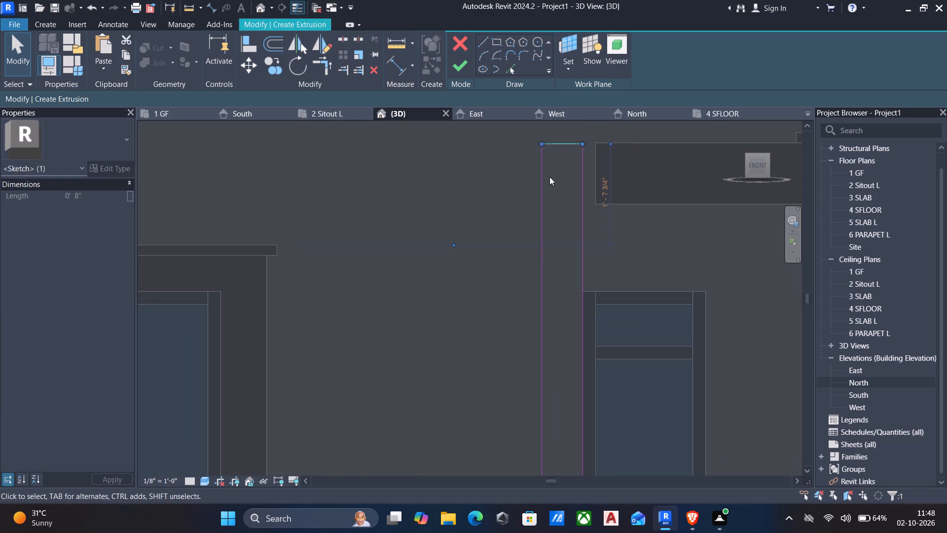
pyautogui.press('Escape')
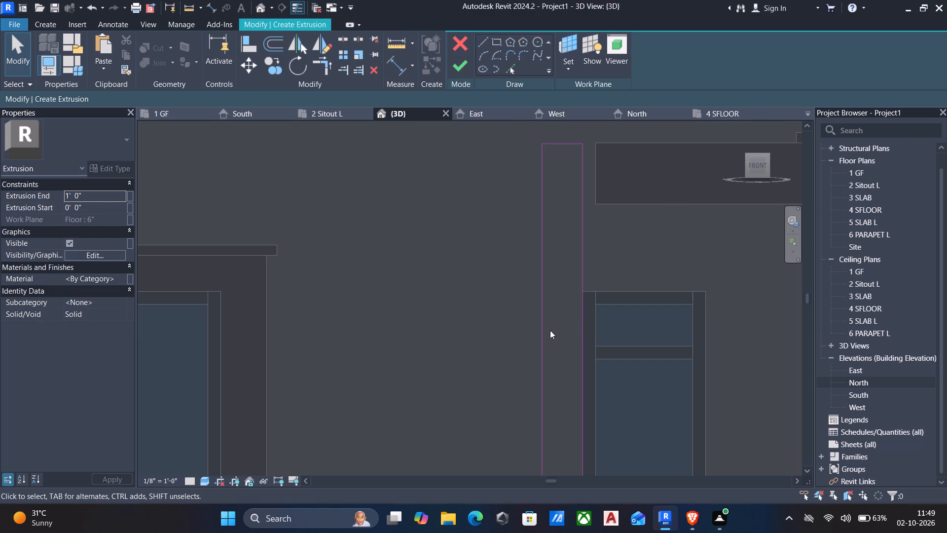
# Finish the vertical strip's sketch as a 1'-0" deep extrusion beside the narrow window.
pyautogui.click(459, 66)
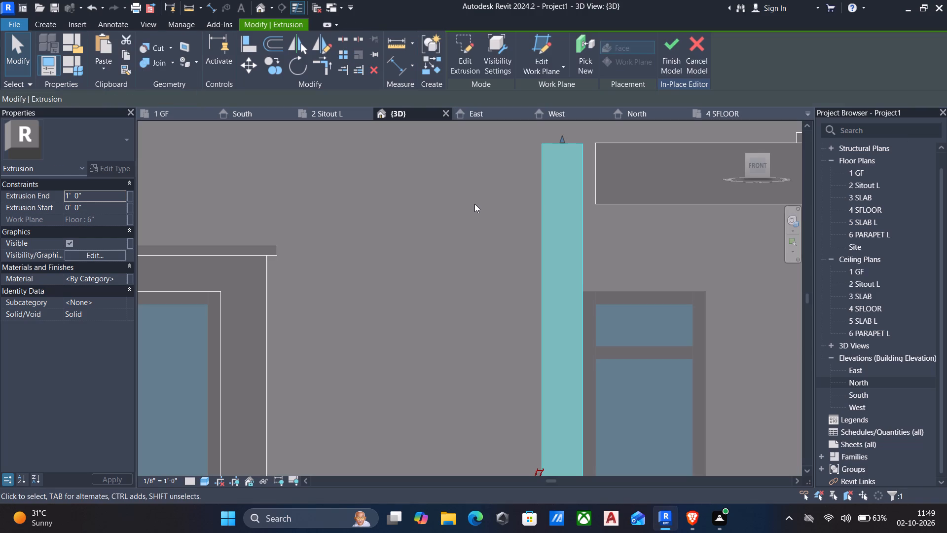
pyautogui.scroll(-2, 474, 206)
pyautogui.keyDown('shift'); pyautogui.moveTo(474, 206); pyautogui.dragTo(452, 233, button='middle'); pyautogui.keyUp('shift')
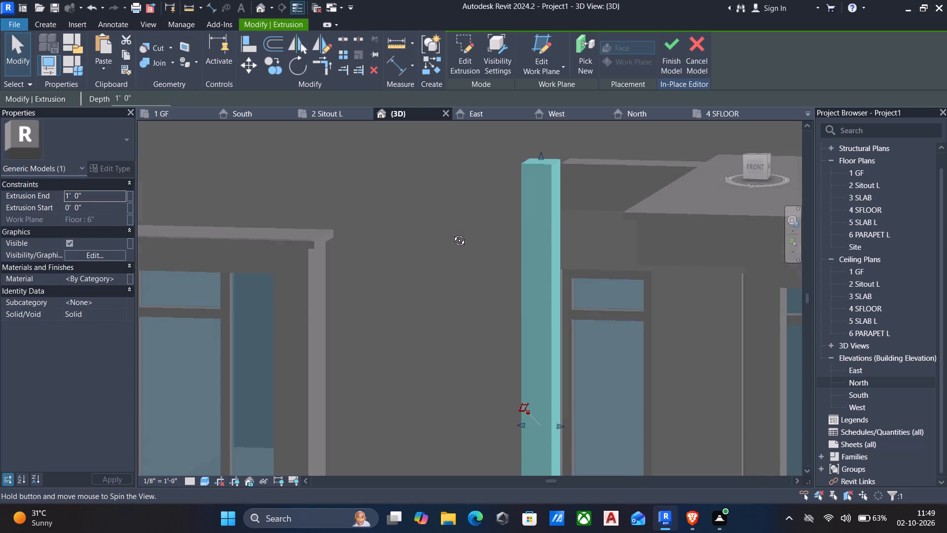
pyautogui.keyDown('shift'); pyautogui.moveTo(452, 233); pyautogui.dragTo(575, 270, button='middle'); pyautogui.keyUp('shift')
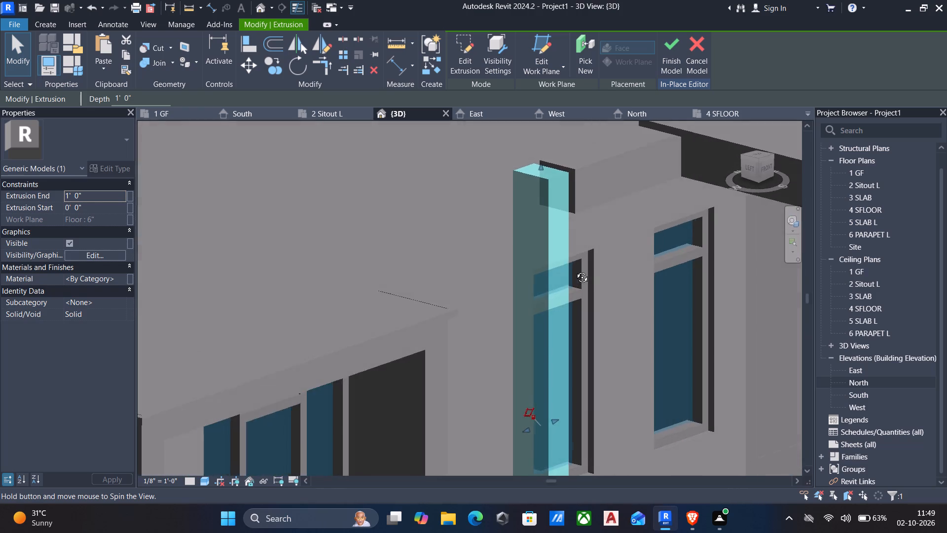
pyautogui.keyDown('shift'); pyautogui.moveTo(575, 270); pyautogui.dragTo(480, 284, button='middle'); pyautogui.keyUp('shift')
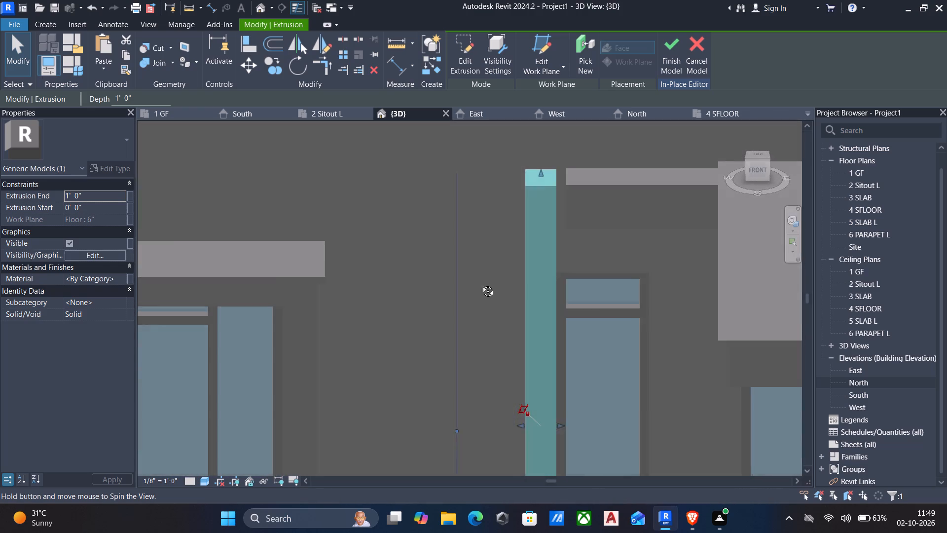
pyautogui.keyDown('shift'); pyautogui.moveTo(480, 284); pyautogui.dragTo(501, 279, button='middle'); pyautogui.keyUp('shift')
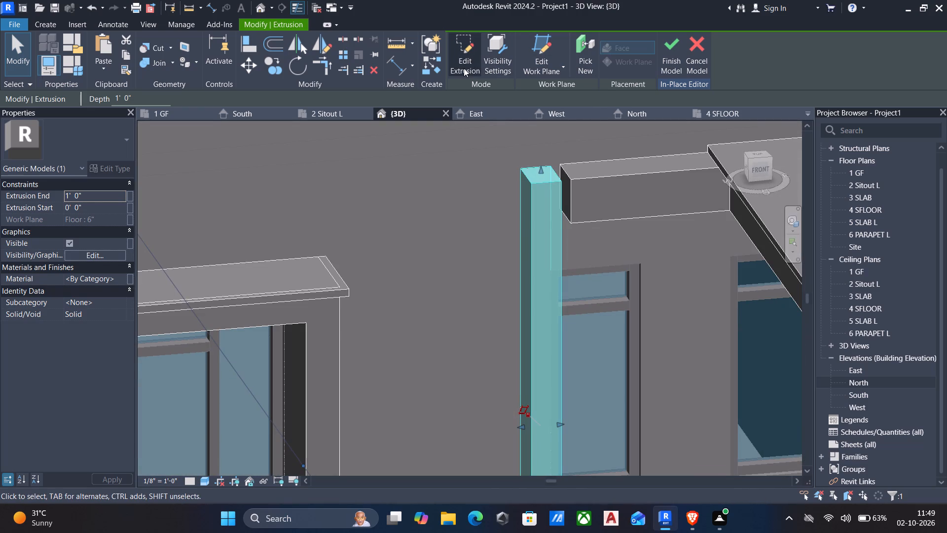
pyautogui.press('Escape')
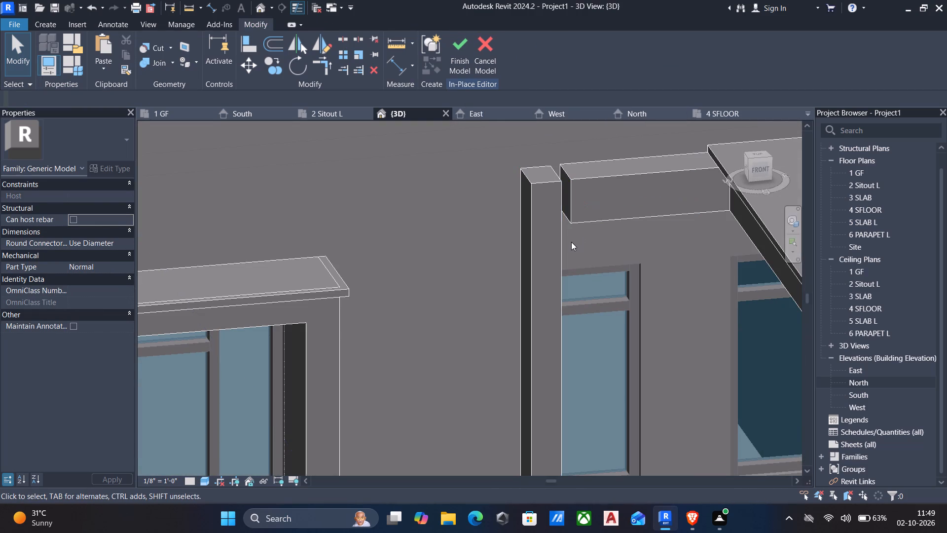
# Align the end face of the roof band block to the vertical strip's inner side face, closing the gap between them.
pyautogui.press('a')
pyautogui.press('l')
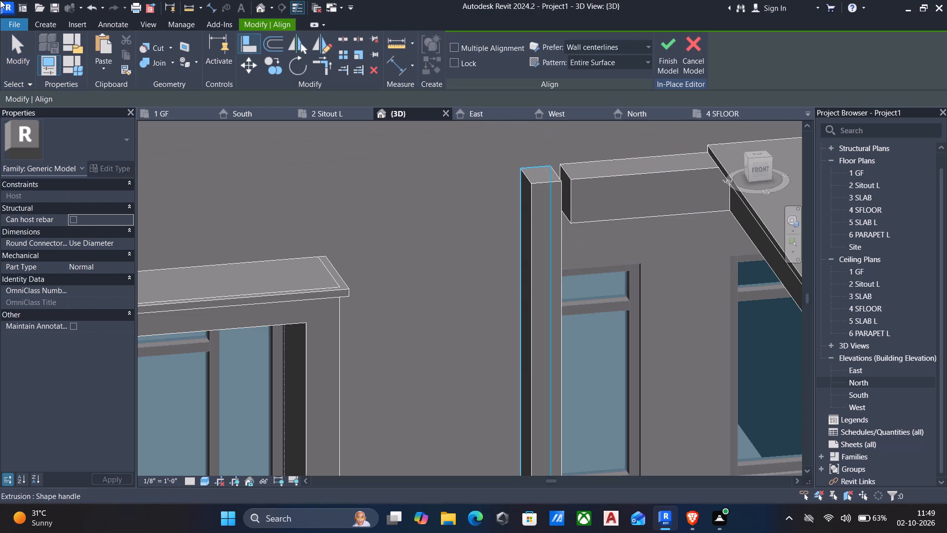
pyautogui.scroll(-1, 71, 154)
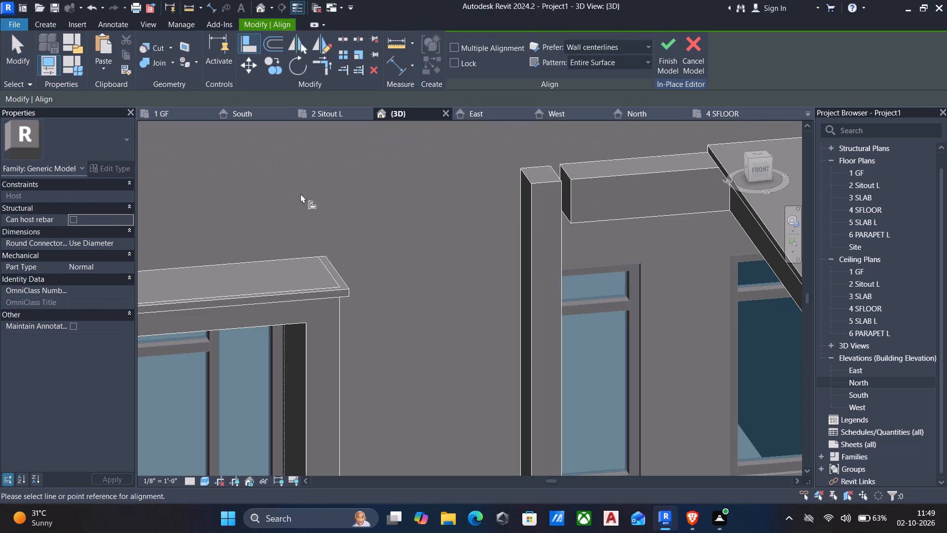
pyautogui.keyDown('shift'); pyautogui.moveTo(414, 209); pyautogui.dragTo(356, 225, button='middle'); pyautogui.keyUp('shift')
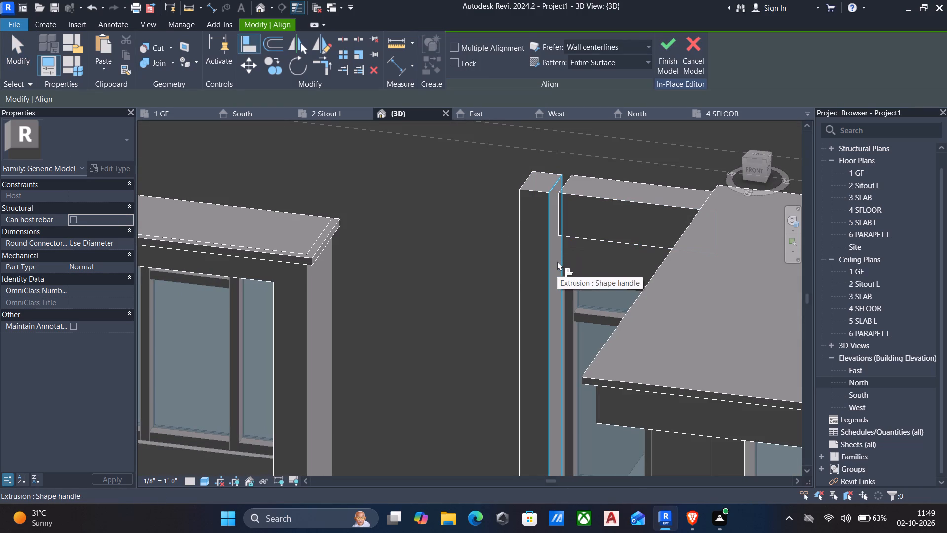
pyautogui.click(557, 261)
pyautogui.keyDown('shift'); pyautogui.moveTo(533, 240); pyautogui.dragTo(600, 232, button='middle'); pyautogui.keyUp('shift')
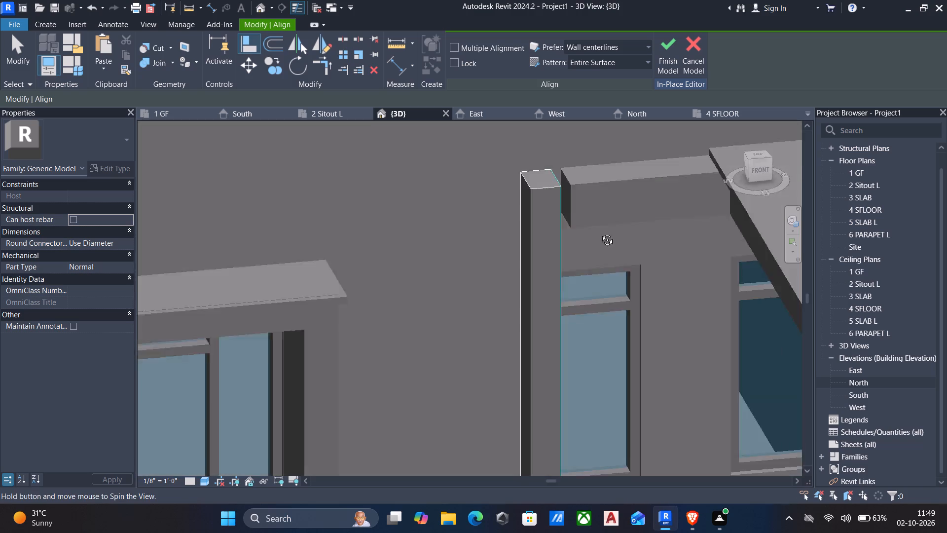
pyautogui.keyDown('shift'); pyautogui.moveTo(600, 232); pyautogui.dragTo(616, 228, button='middle'); pyautogui.keyUp('shift')
pyautogui.click(568, 211)
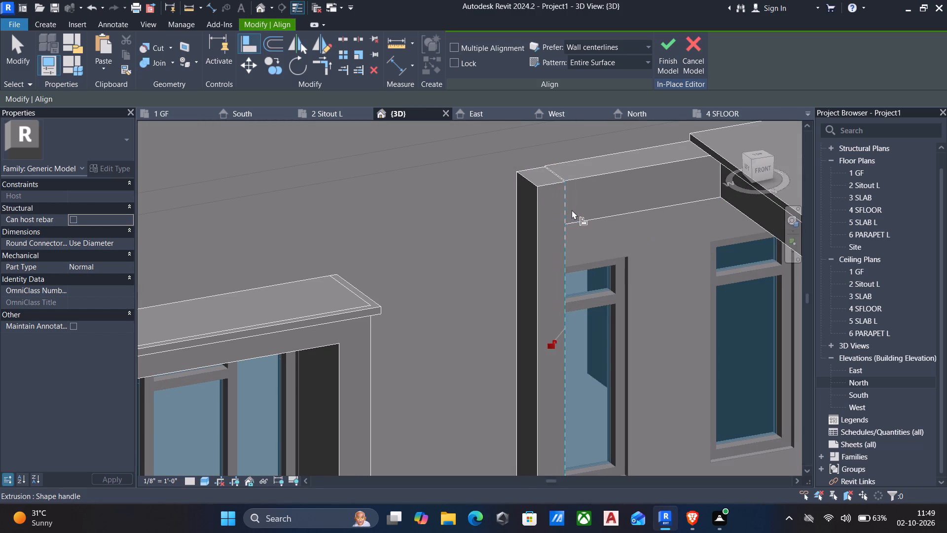
pyautogui.press('Escape')
pyautogui.press('Escape')
# Examine the strip, the roof band block and the porch from several angles around the house's front.
pyautogui.click(617, 213)
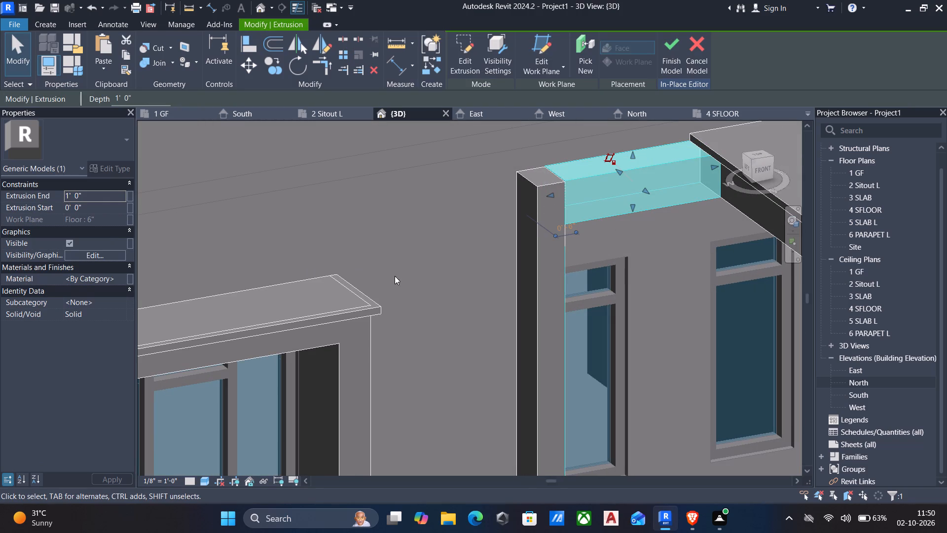
pyautogui.scroll(-2, 645, 253)
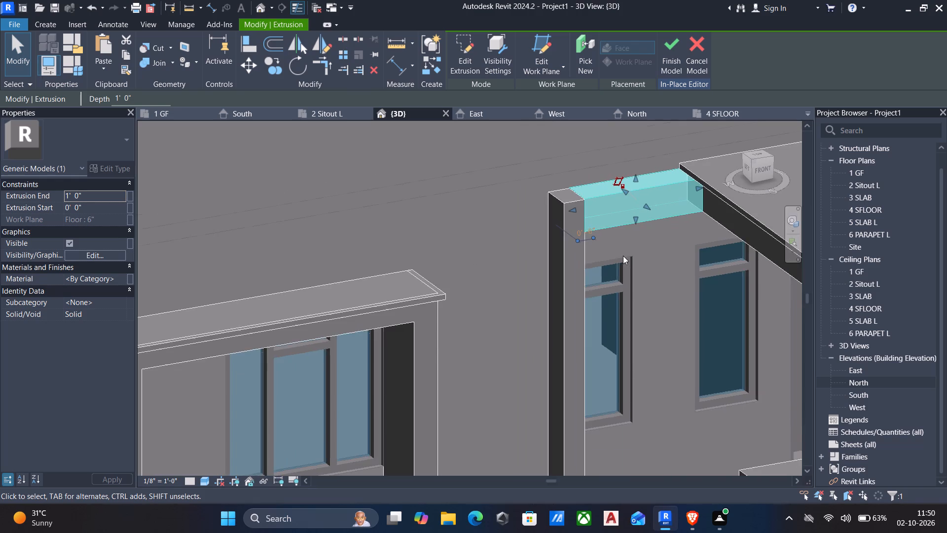
pyautogui.scroll(-2, 611, 256)
pyautogui.click(717, 248)
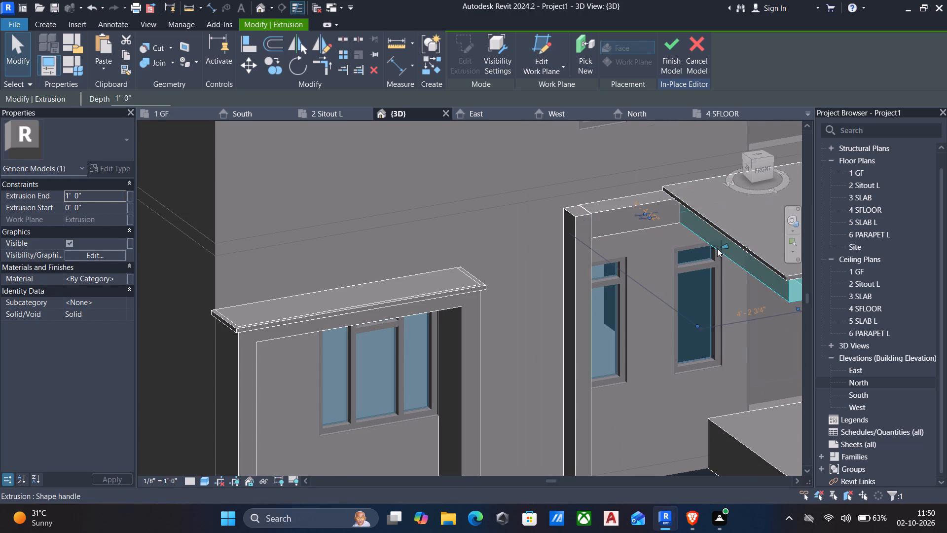
pyautogui.press('Escape')
pyautogui.scroll(-1, 513, 233)
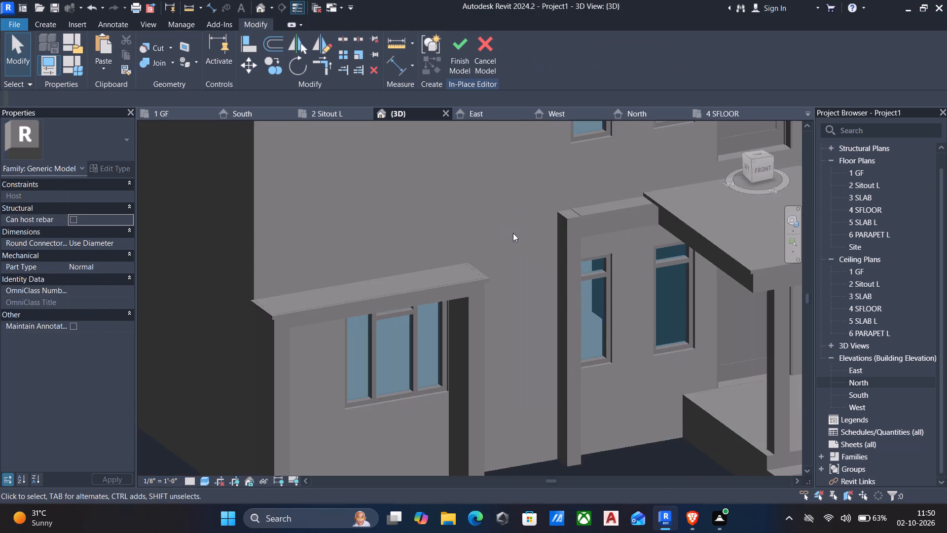
pyautogui.keyDown('shift'); pyautogui.moveTo(510, 234); pyautogui.dragTo(431, 244, button='middle'); pyautogui.keyUp('shift')
pyautogui.keyDown('shift'); pyautogui.scroll(-1, 431, 244); pyautogui.keyUp('shift')
pyautogui.moveTo(487, 216); pyautogui.dragTo(507, 211, button='middle')
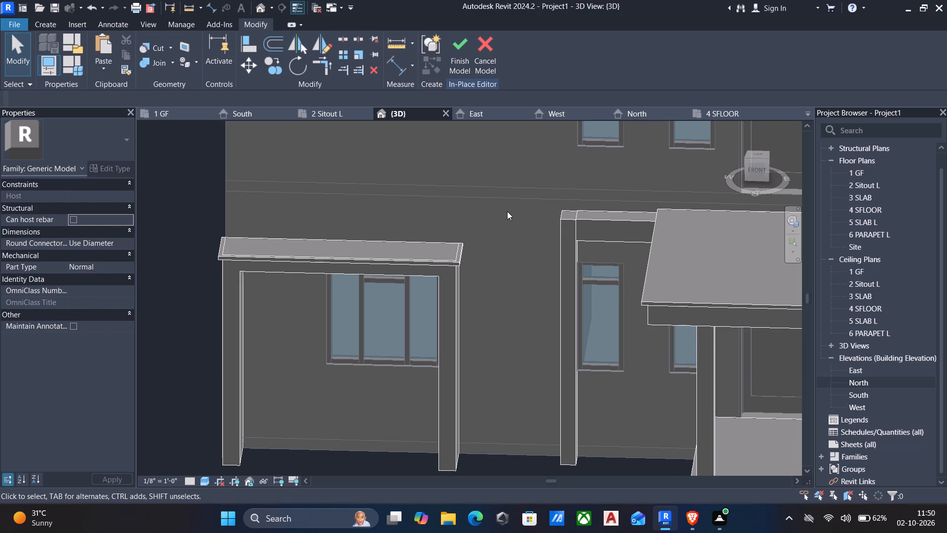
pyautogui.click(560, 258)
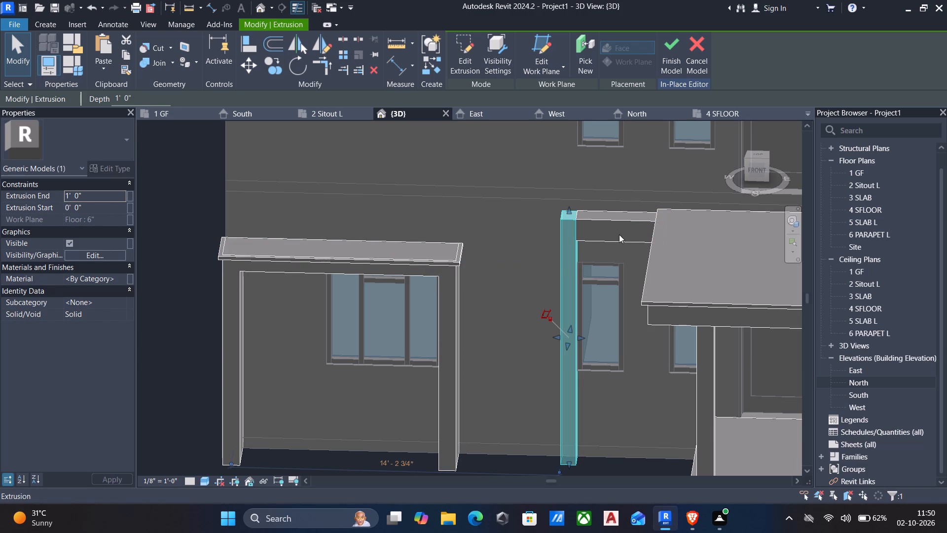
pyautogui.scroll(-2, 672, 192)
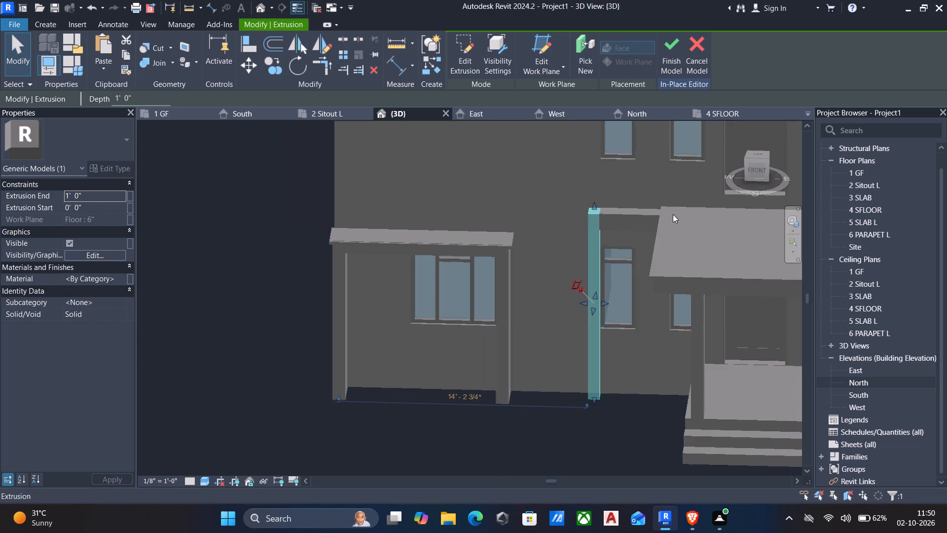
pyautogui.press('Escape')
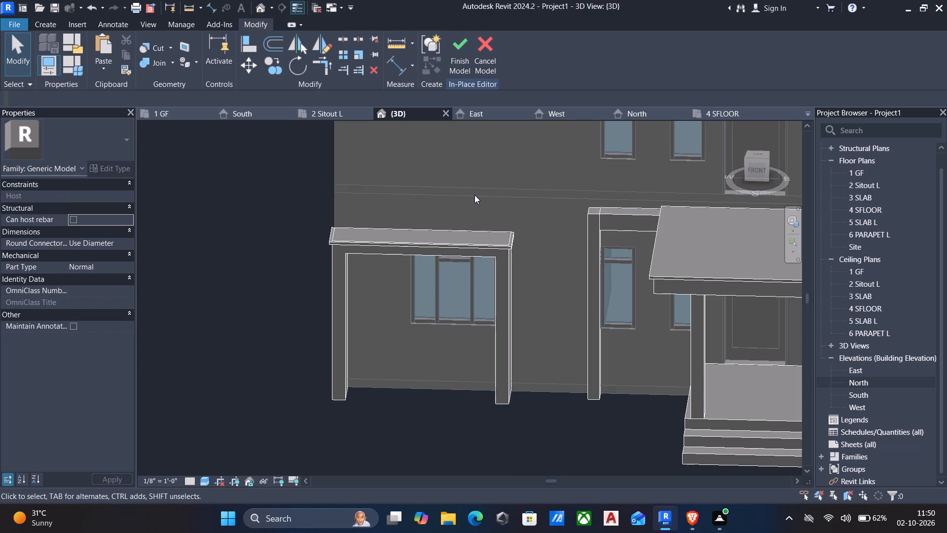
pyautogui.keyDown('shift'); pyautogui.moveTo(474, 195); pyautogui.dragTo(647, 169, button='middle'); pyautogui.keyUp('shift')
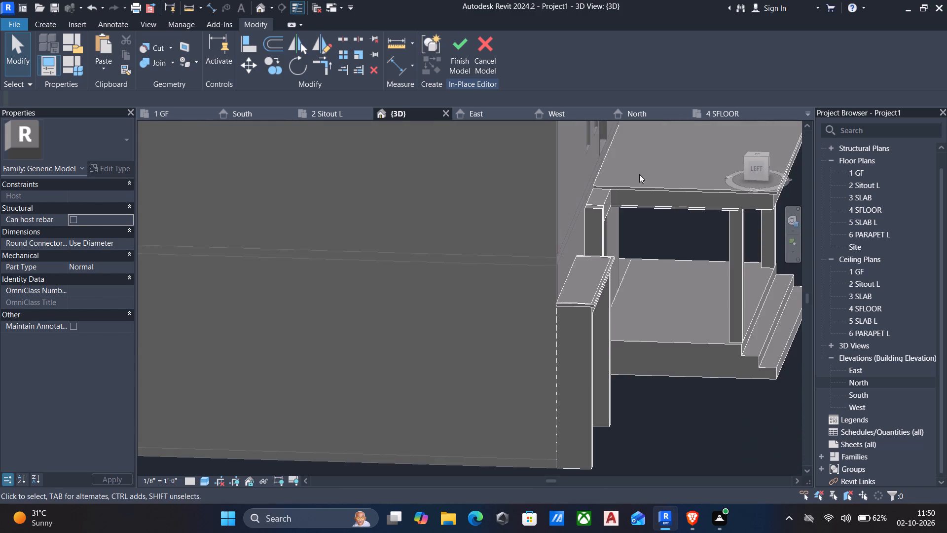
pyautogui.scroll(4, 580, 209)
pyautogui.scroll(-4, 491, 226)
pyautogui.keyDown('shift'); pyautogui.moveTo(491, 226); pyautogui.dragTo(425, 245, button='middle'); pyautogui.keyUp('shift')
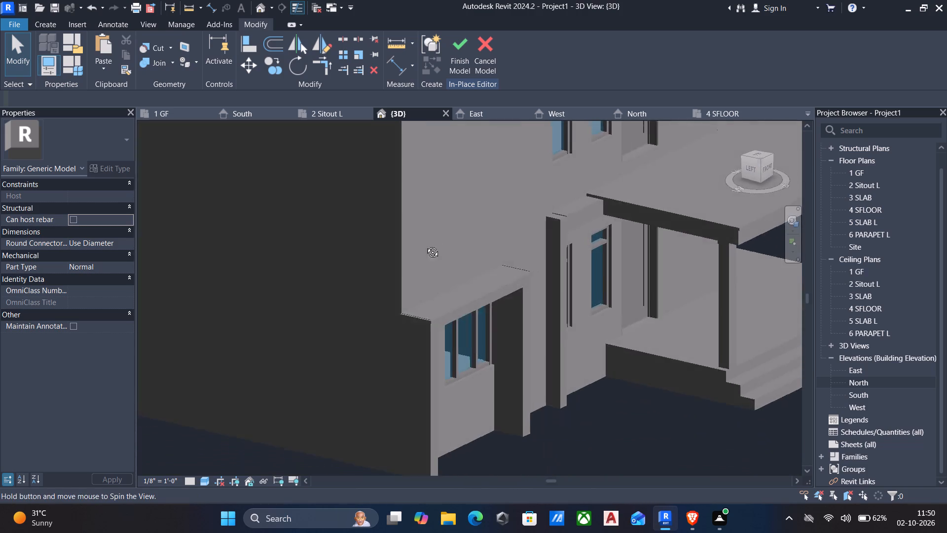
pyautogui.keyDown('shift'); pyautogui.moveTo(425, 245); pyautogui.dragTo(409, 247, button='middle'); pyautogui.keyUp('shift')
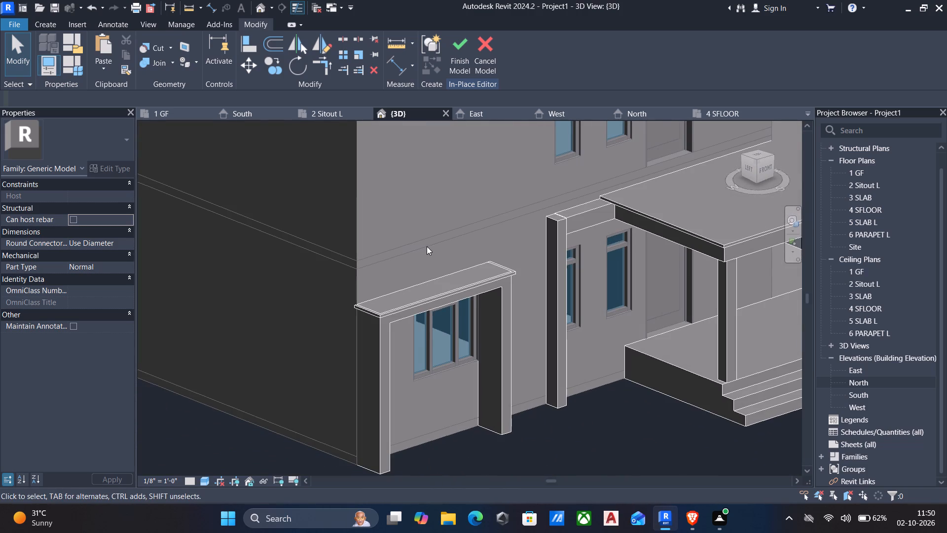
pyautogui.scroll(3, 428, 246)
pyautogui.keyDown('shift'); pyautogui.scroll(1, 408, 244); pyautogui.keyUp('shift')
pyautogui.scroll(-5, 335, 266)
pyautogui.keyDown('shift'); pyautogui.moveTo(433, 260); pyautogui.dragTo(391, 249, button='middle'); pyautogui.keyUp('shift')
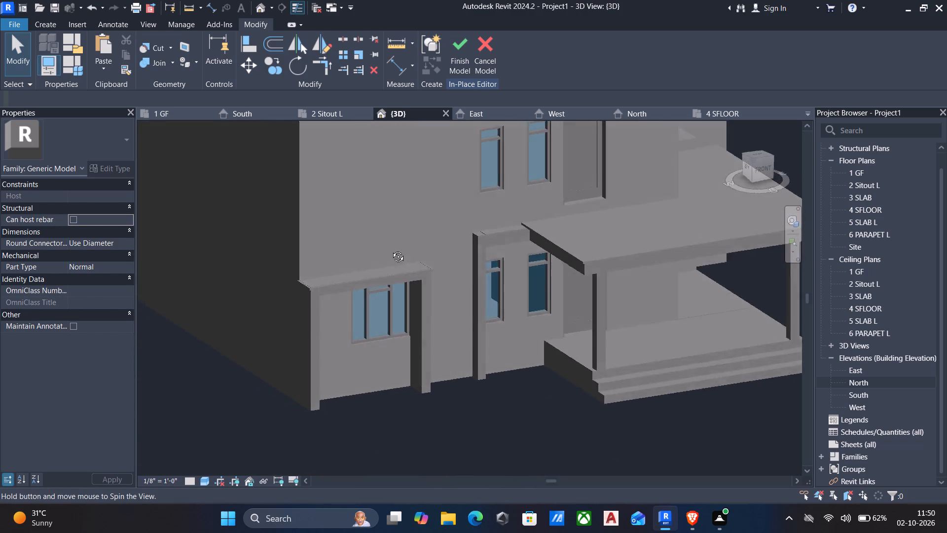
pyautogui.keyDown('shift'); pyautogui.moveTo(391, 249); pyautogui.dragTo(424, 197, button='middle'); pyautogui.keyUp('shift')
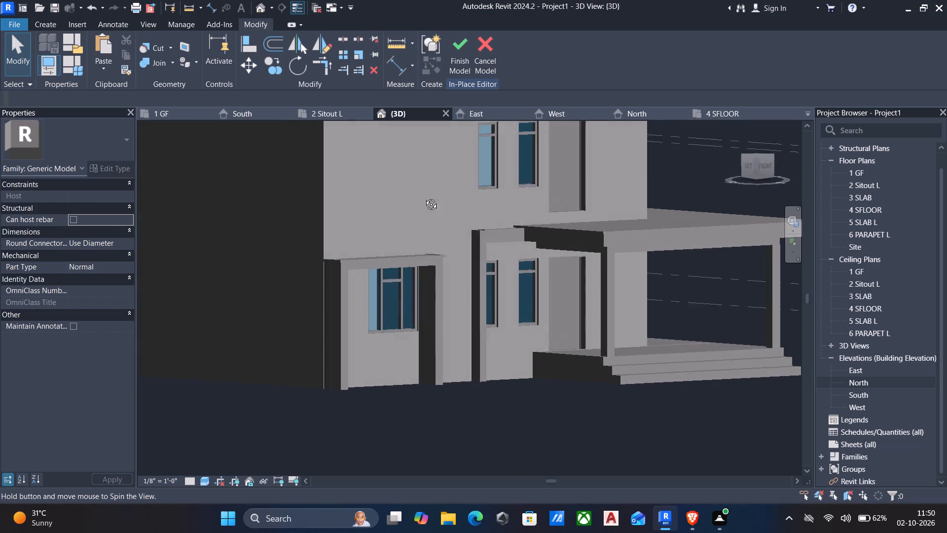
pyautogui.keyDown('shift'); pyautogui.moveTo(424, 197); pyautogui.dragTo(392, 202, button='middle'); pyautogui.keyUp('shift')
pyautogui.scroll(-4, 378, 210)
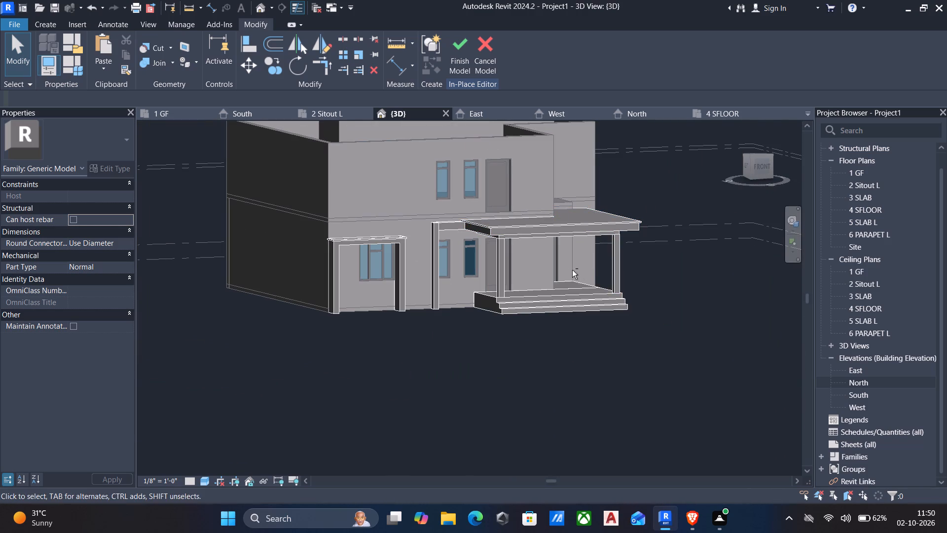
pyautogui.scroll(-4, 566, 271)
pyautogui.keyDown('shift'); pyautogui.moveTo(750, 281); pyautogui.dragTo(532, 273, button='middle'); pyautogui.keyUp('shift')
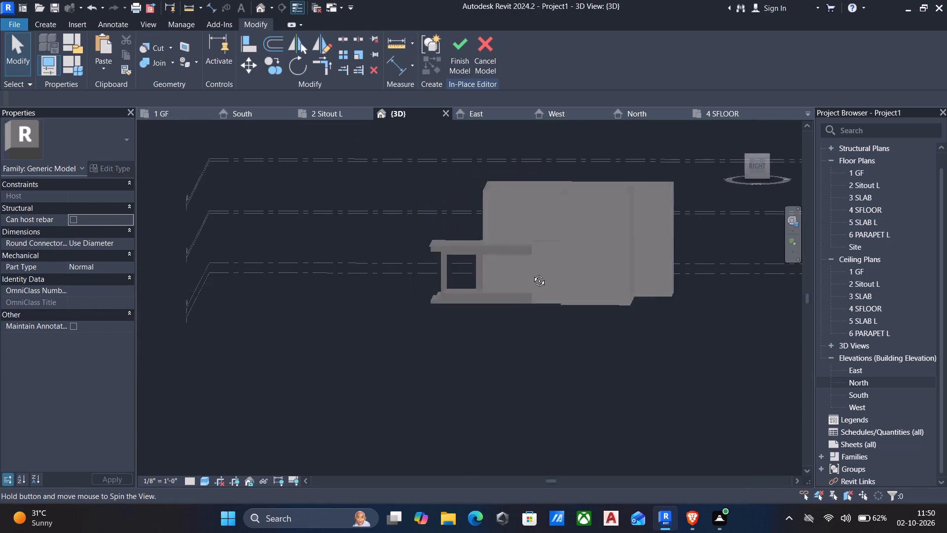
pyautogui.keyDown('shift'); pyautogui.moveTo(532, 273); pyautogui.dragTo(723, 243, button='middle'); pyautogui.keyUp('shift')
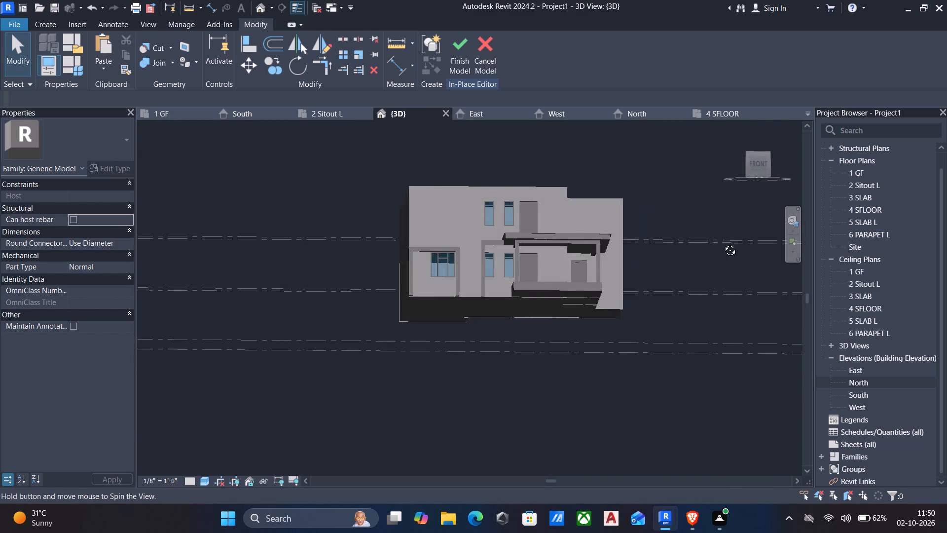
pyautogui.keyDown('shift'); pyautogui.moveTo(723, 243); pyautogui.dragTo(757, 280, button='middle'); pyautogui.keyUp('shift')
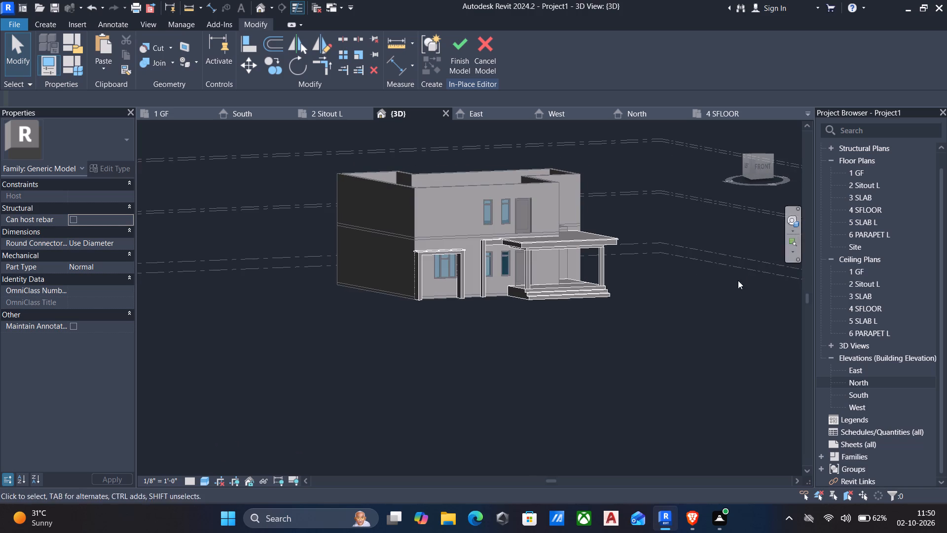
pyautogui.scroll(6, 376, 239)
pyautogui.scroll(6, 424, 244)
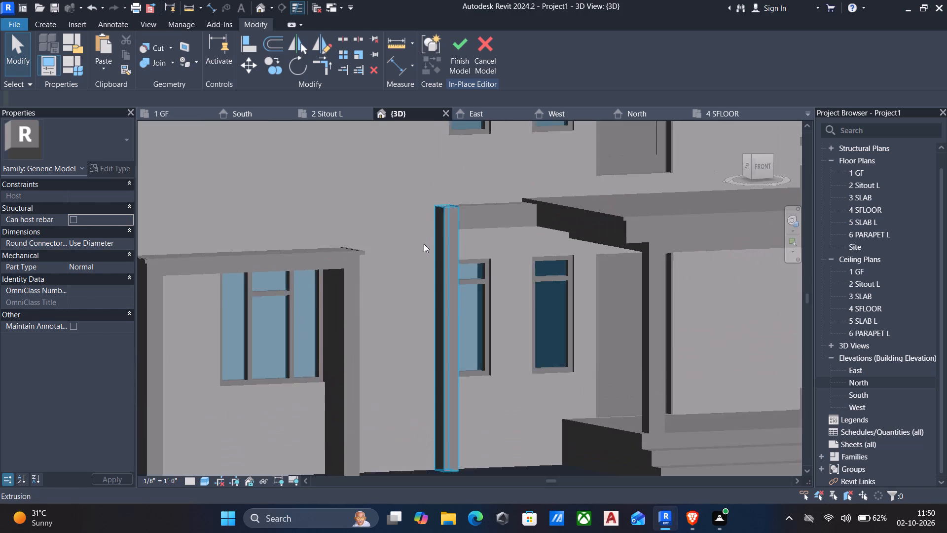
pyautogui.scroll(-3, 542, 291)
pyautogui.scroll(-4, 528, 243)
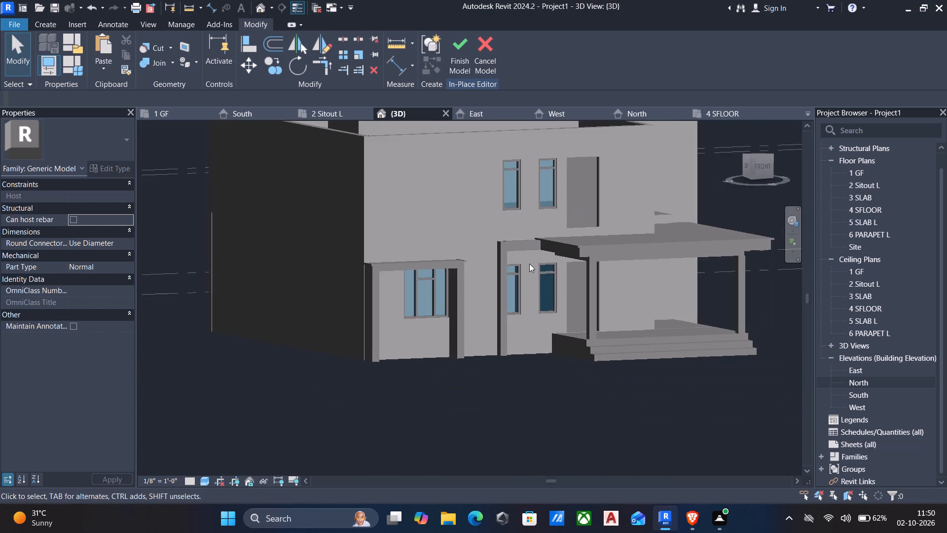
pyautogui.keyDown('shift'); pyautogui.moveTo(529, 264); pyautogui.dragTo(473, 275, button='middle'); pyautogui.keyUp('shift')
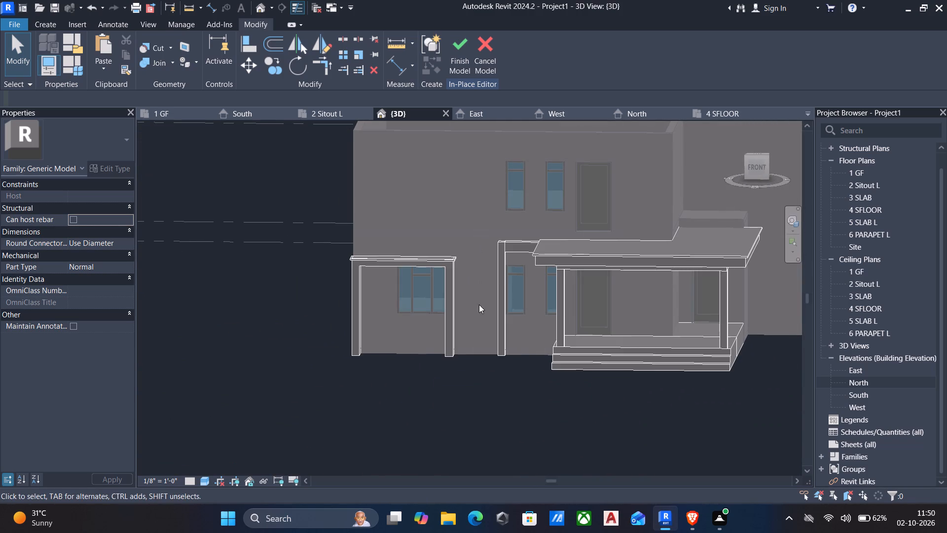
# Set the vertical strip's sketch width to 9", then finish the extrusion edit and the in-place model.
pyautogui.click(503, 308)
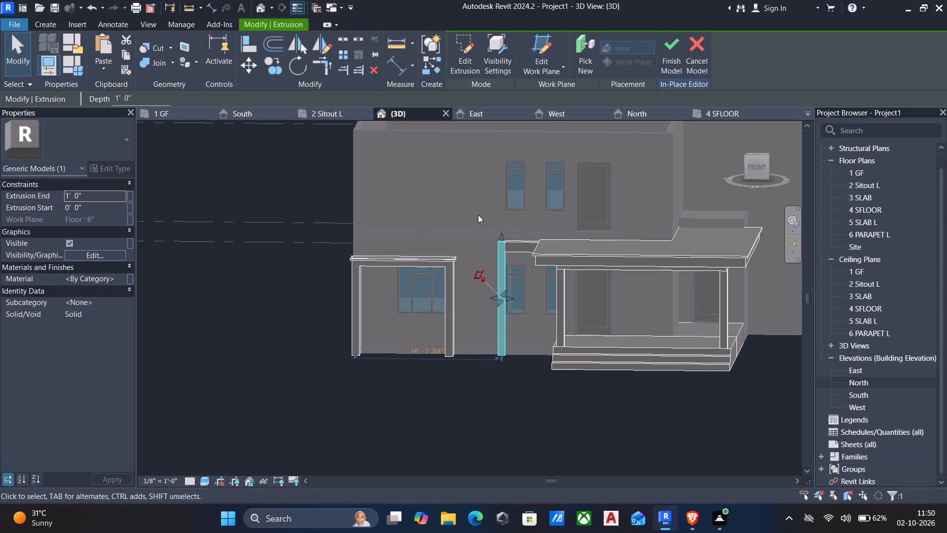
pyautogui.click(465, 51)
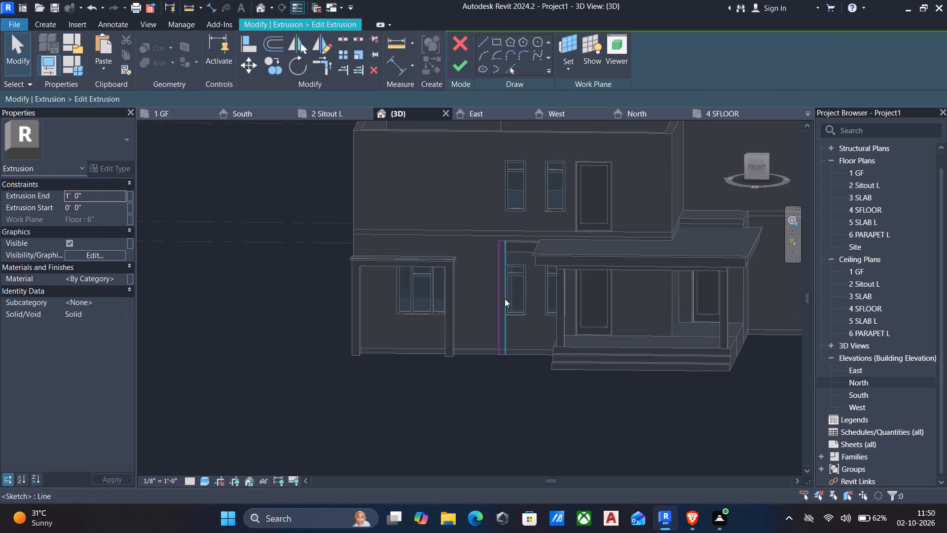
pyautogui.click(499, 305)
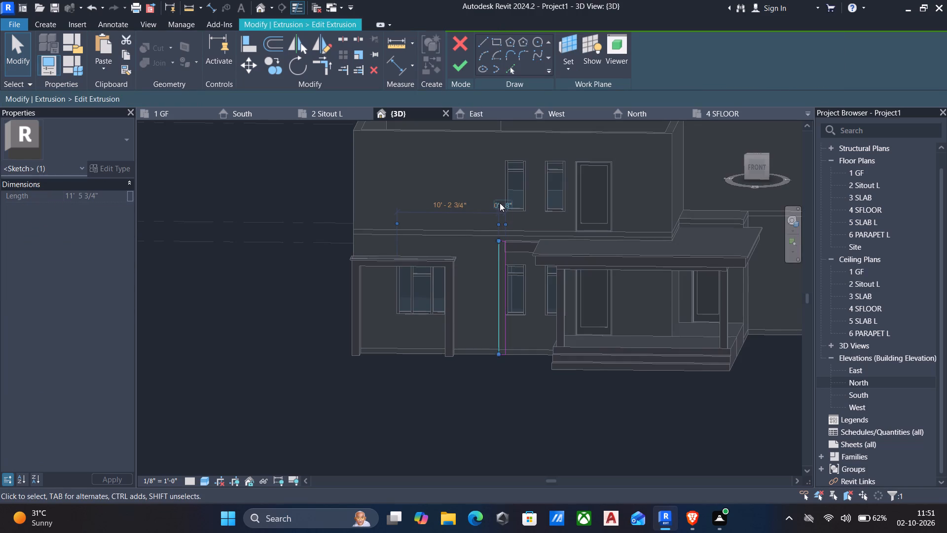
pyautogui.click(500, 203)
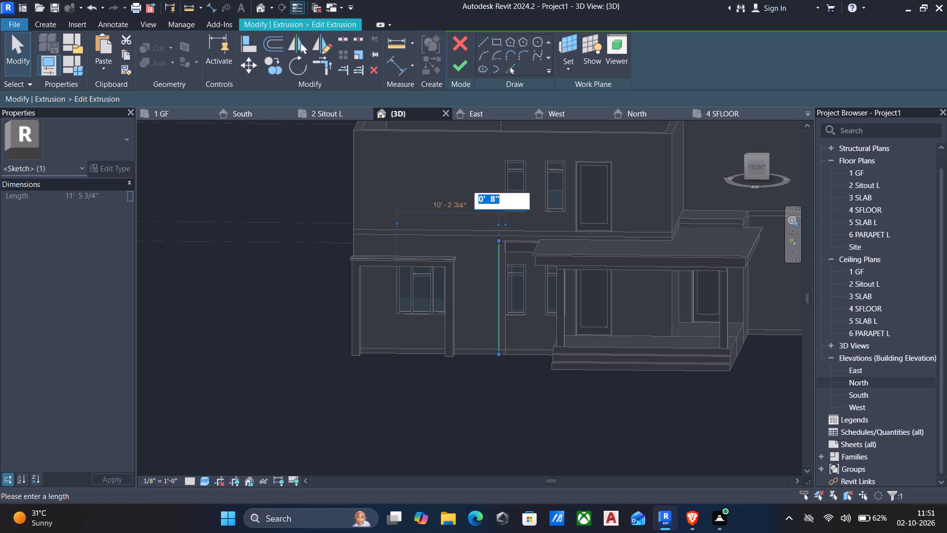
pyautogui.press('9')
pyautogui.hotkey('shift', '"')
pyautogui.press('Return')
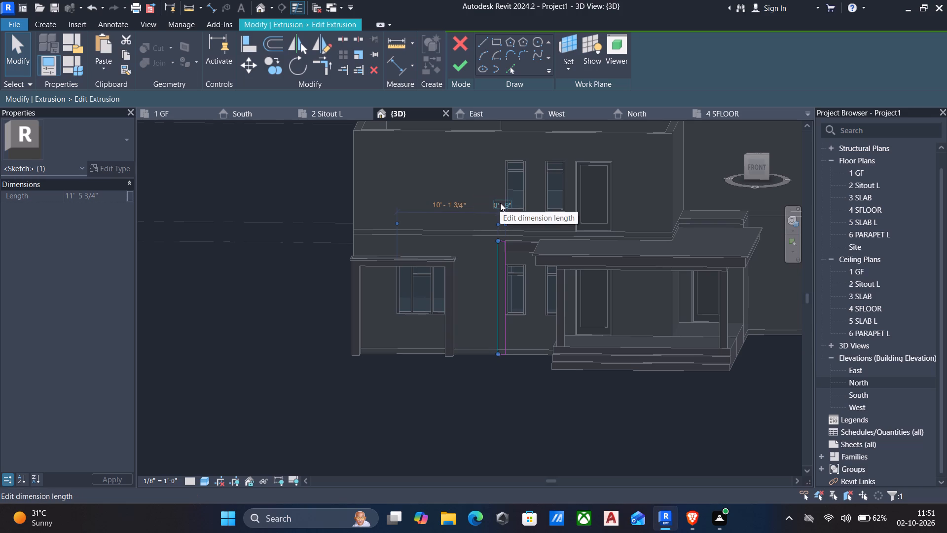
pyautogui.press('Escape')
pyautogui.scroll(2, 510, 255)
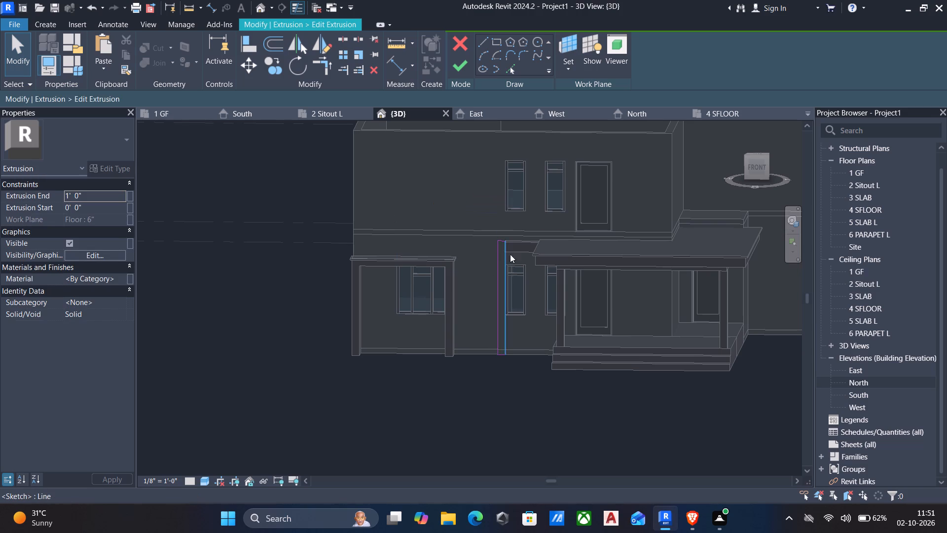
pyautogui.scroll(12, 510, 254)
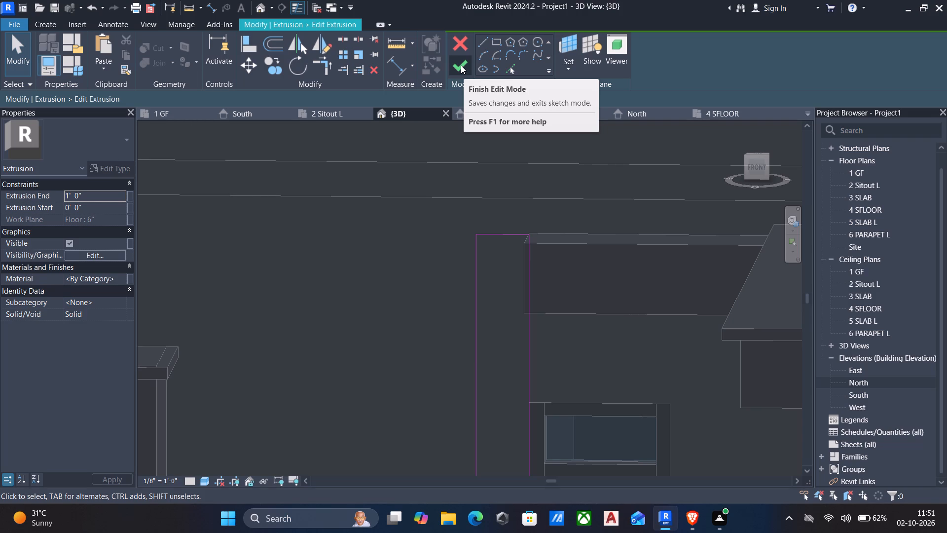
pyautogui.click(461, 65)
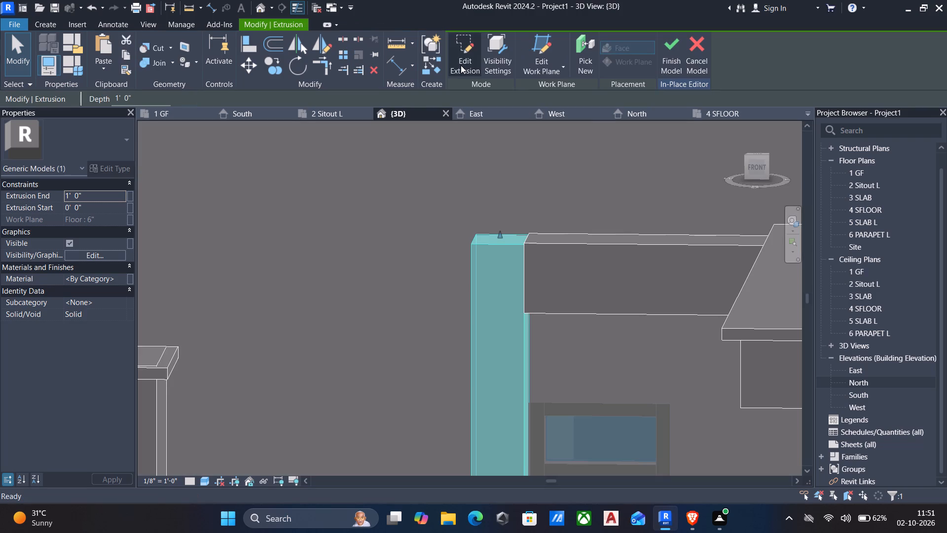
pyautogui.scroll(-2, 481, 83)
pyautogui.click(668, 46)
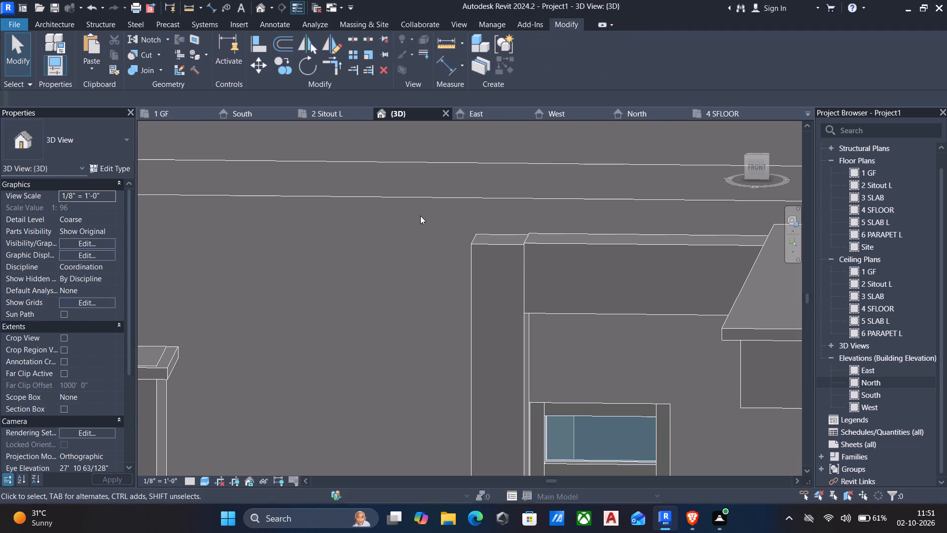
# Align the vertical strip's top face to the top face of the adjoining roof band block.
pyautogui.keyDown('shift'); pyautogui.moveTo(420, 216); pyautogui.dragTo(541, 197, button='middle'); pyautogui.keyUp('shift')
pyautogui.keyDown('shift'); pyautogui.scroll(-1, 462, 200); pyautogui.keyUp('shift')
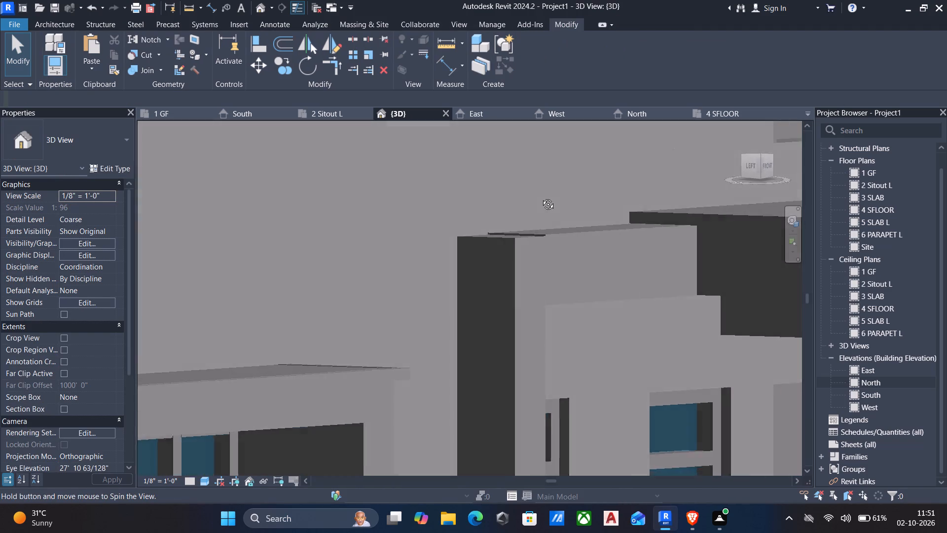
pyautogui.keyDown('shift'); pyautogui.moveTo(541, 197); pyautogui.dragTo(562, 212, button='middle'); pyautogui.keyUp('shift')
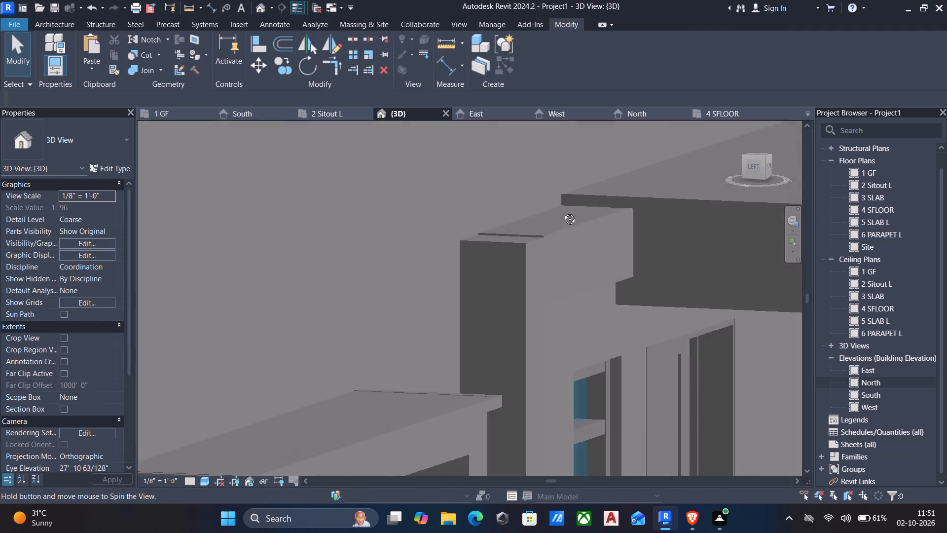
pyautogui.keyDown('shift'); pyautogui.moveTo(562, 212); pyautogui.dragTo(537, 218, button='middle'); pyautogui.keyUp('shift')
pyautogui.scroll(4, 535, 247)
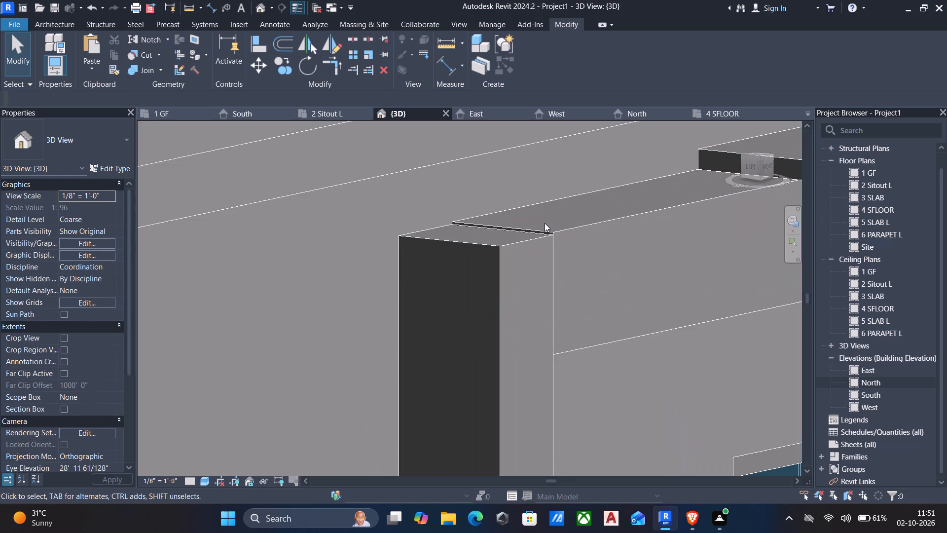
pyautogui.write('al')
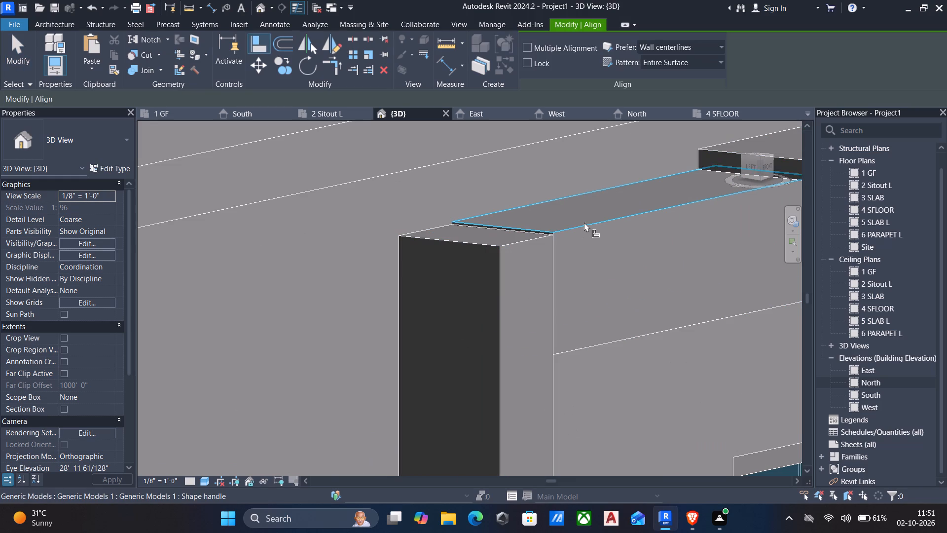
pyautogui.click(573, 227)
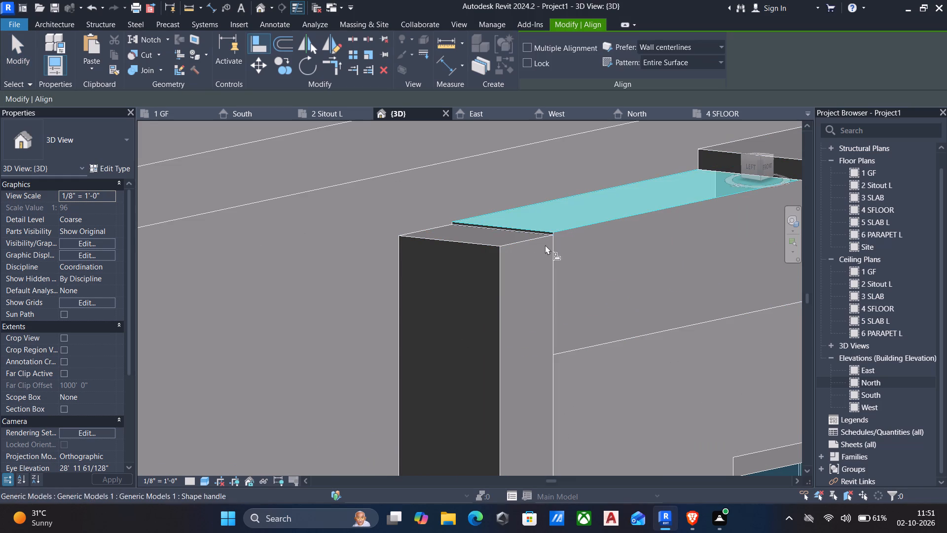
pyautogui.click(521, 243)
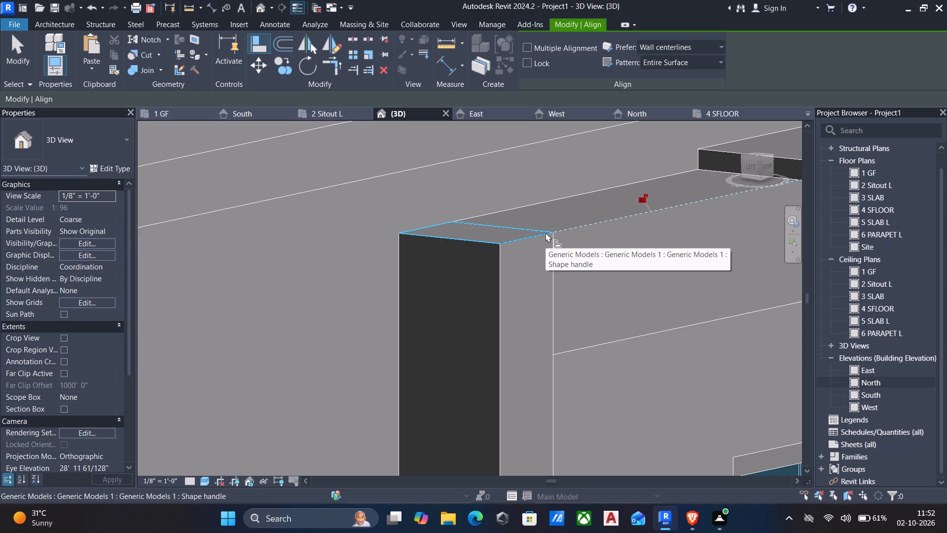
pyautogui.press('Escape')
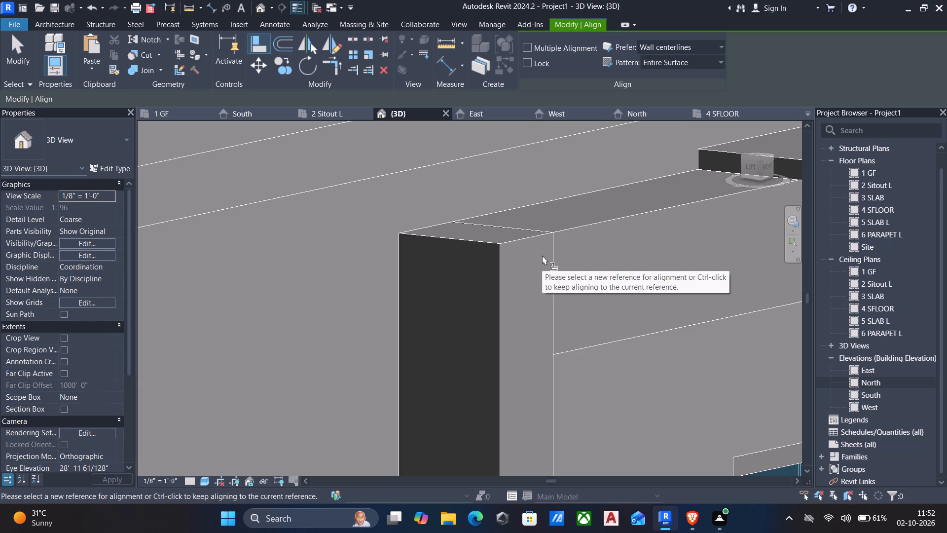
pyautogui.press('Escape')
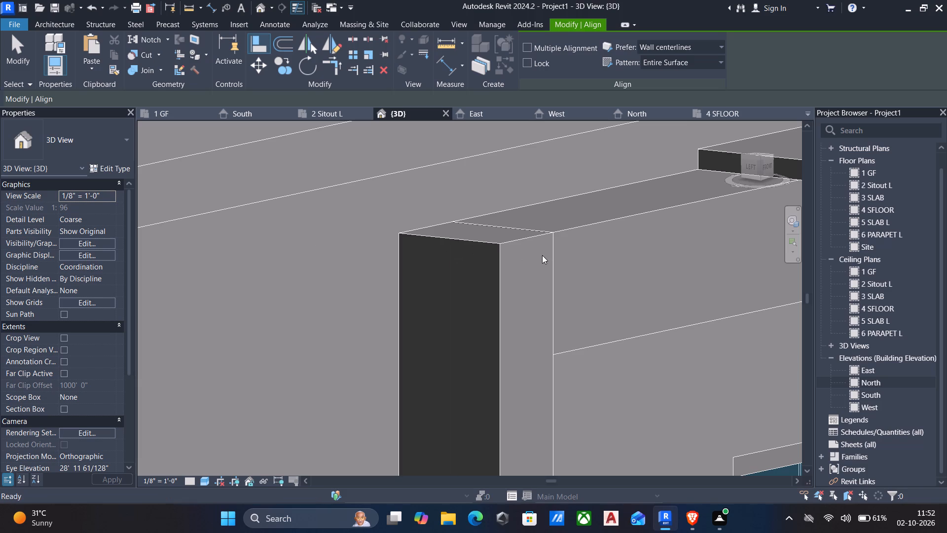
# Examine the porch roof, the band block and the vertical strip from several angles around the front.
pyautogui.scroll(-3, 522, 241)
pyautogui.scroll(-4, 621, 242)
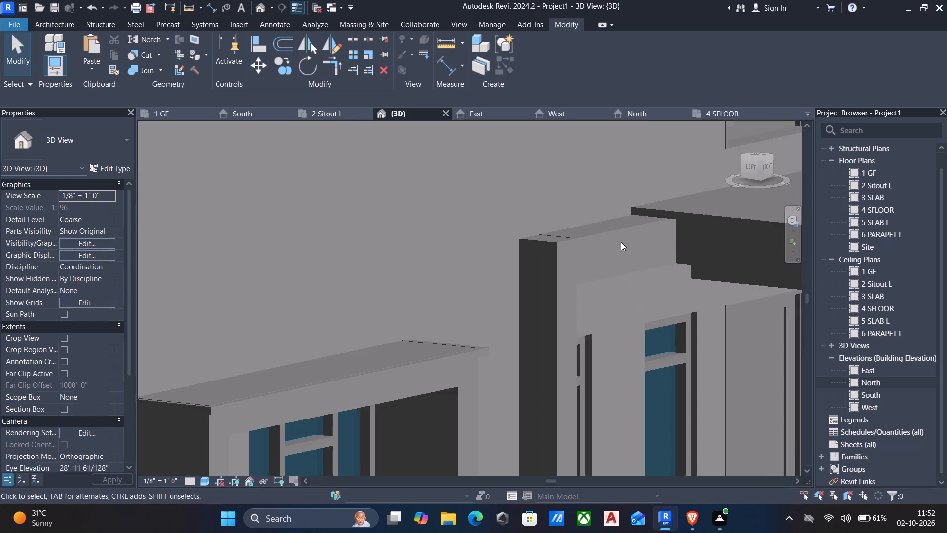
pyautogui.moveTo(617, 243); pyautogui.dragTo(322, 227, button='middle')
pyautogui.scroll(-4, 325, 228)
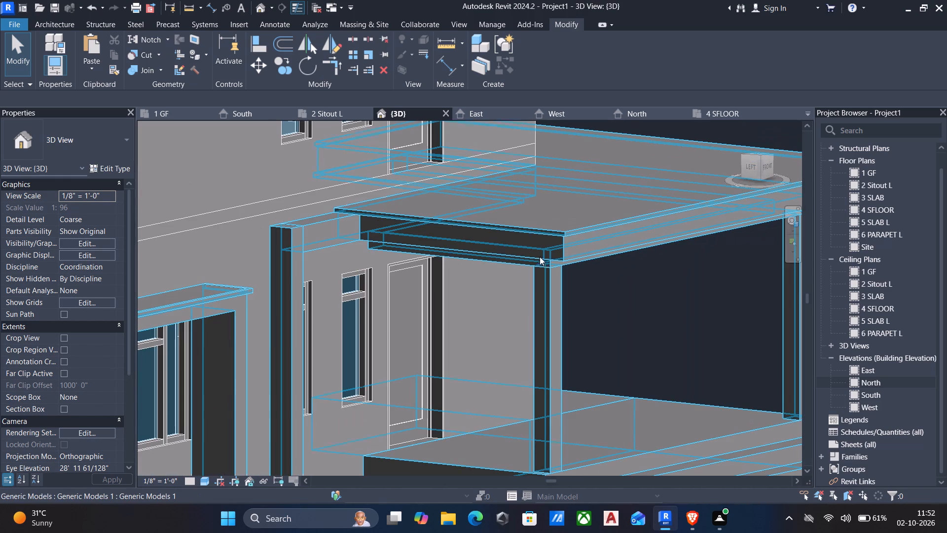
pyautogui.keyDown('shift'); pyautogui.moveTo(544, 259); pyautogui.dragTo(467, 275, button='middle'); pyautogui.keyUp('shift')
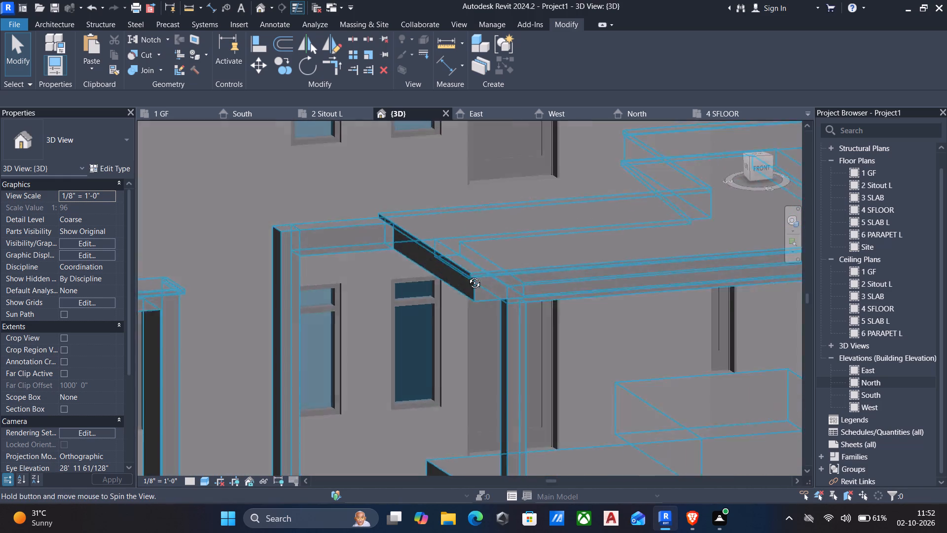
pyautogui.keyDown('shift'); pyautogui.moveTo(467, 275); pyautogui.dragTo(468, 280, button='middle'); pyautogui.keyUp('shift')
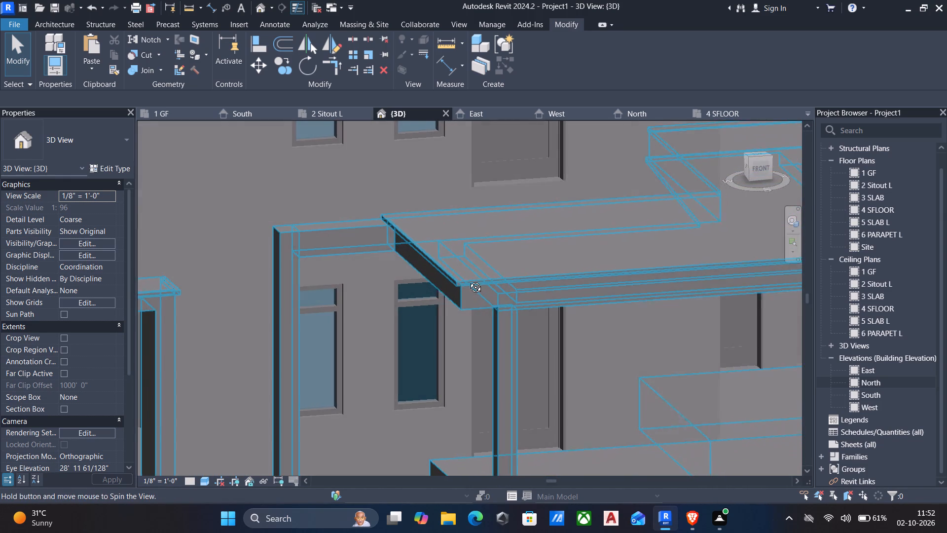
pyautogui.keyDown('shift'); pyautogui.moveTo(468, 280); pyautogui.dragTo(475, 280, button='middle'); pyautogui.keyUp('shift')
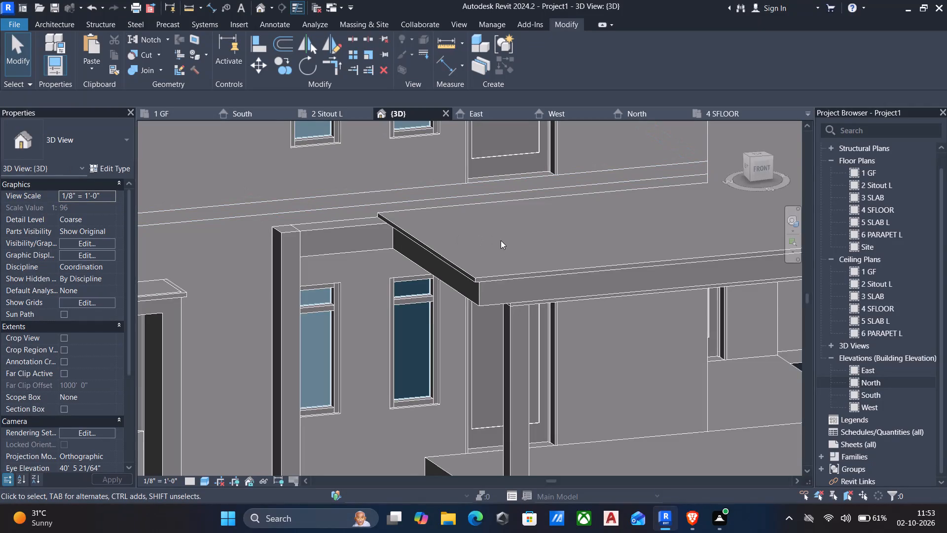
pyautogui.scroll(-1, 280, 224)
pyautogui.keyDown('shift'); pyautogui.moveTo(276, 202); pyautogui.dragTo(369, 242, button='middle'); pyautogui.keyUp('shift')
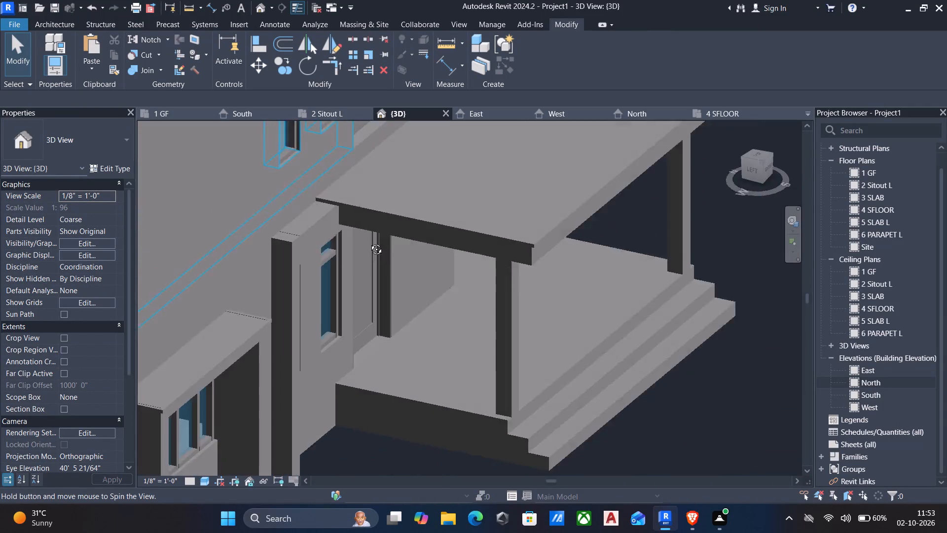
pyautogui.keyDown('shift'); pyautogui.moveTo(369, 242); pyautogui.dragTo(324, 179, button='middle'); pyautogui.keyUp('shift')
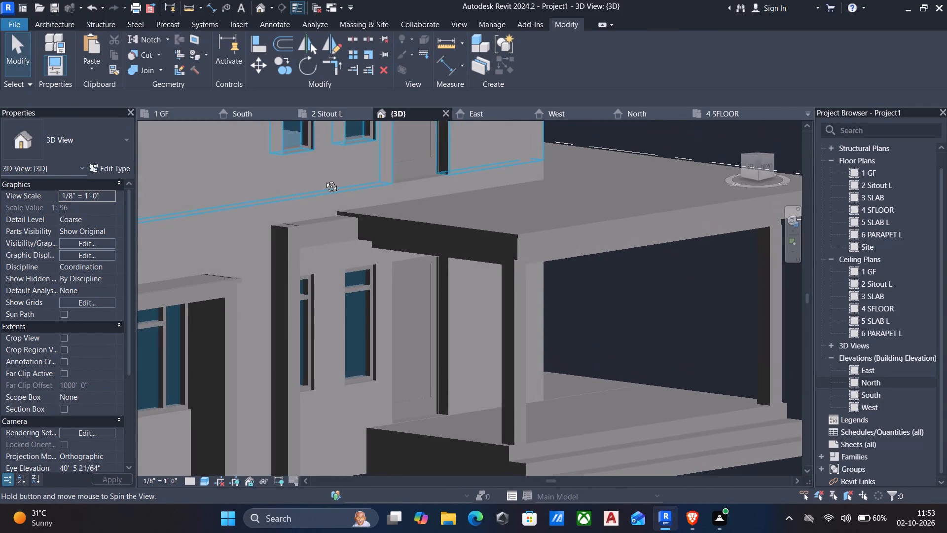
pyautogui.keyDown('shift'); pyautogui.moveTo(324, 179); pyautogui.dragTo(270, 186, button='middle'); pyautogui.keyUp('shift')
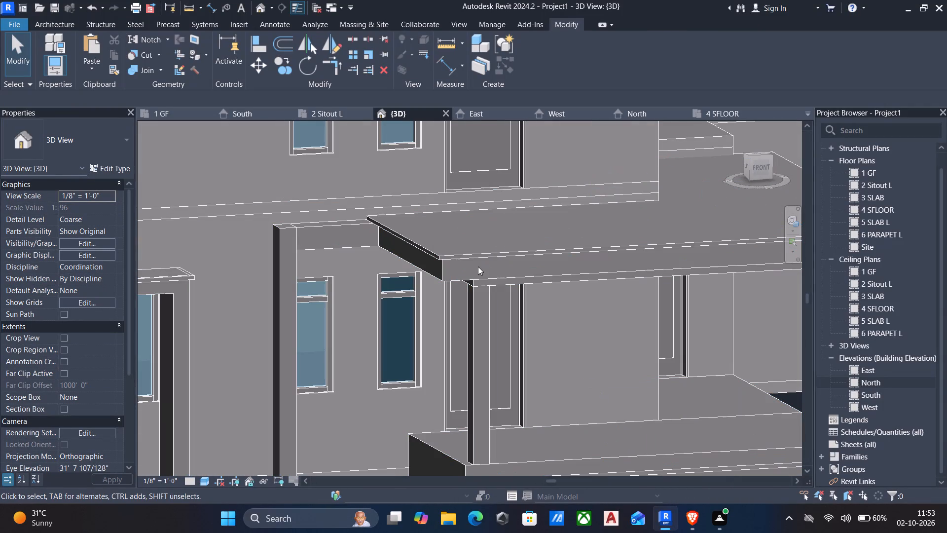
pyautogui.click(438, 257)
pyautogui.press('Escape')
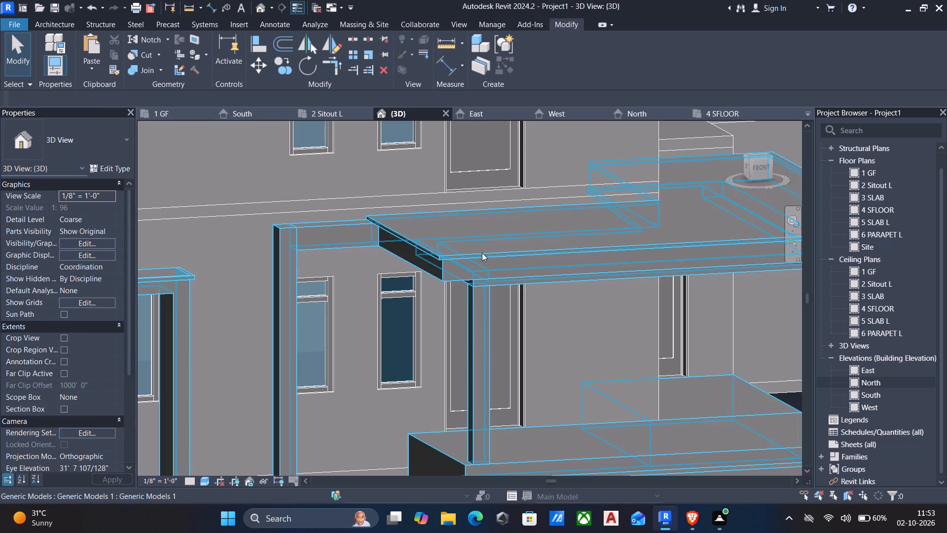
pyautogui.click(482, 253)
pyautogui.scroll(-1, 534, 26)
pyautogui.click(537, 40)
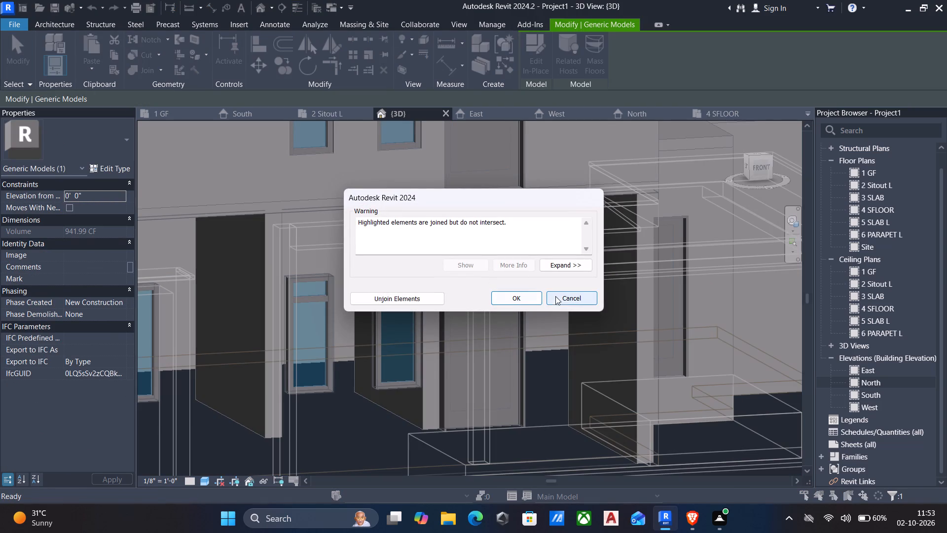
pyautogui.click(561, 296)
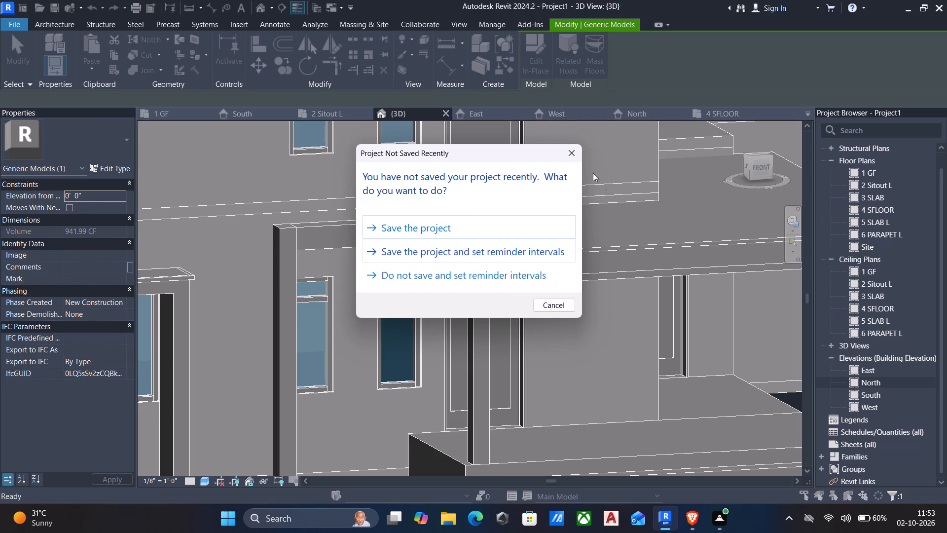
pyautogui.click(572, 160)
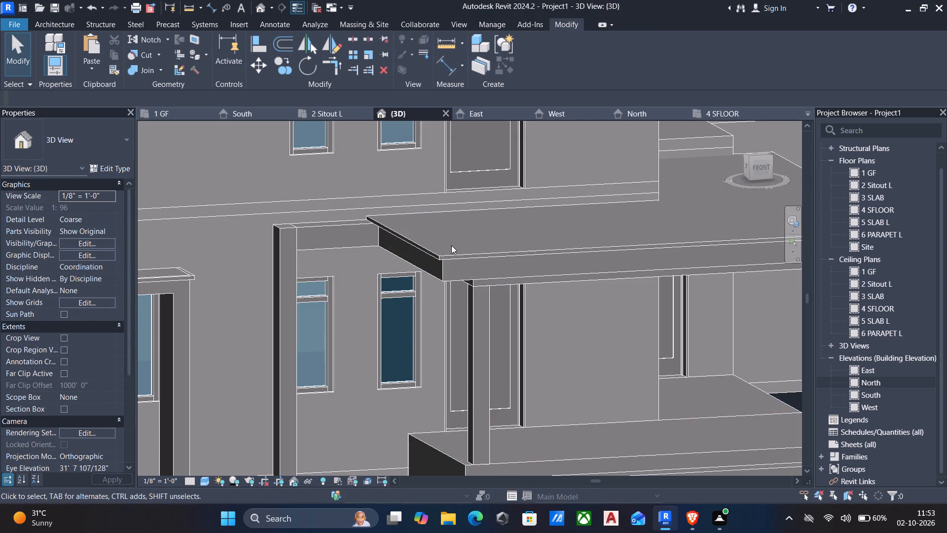
# Open the porch's generic model for in-place editing, unjoining the joined elements that do not intersect.
pyautogui.click(444, 255)
pyautogui.click(535, 46)
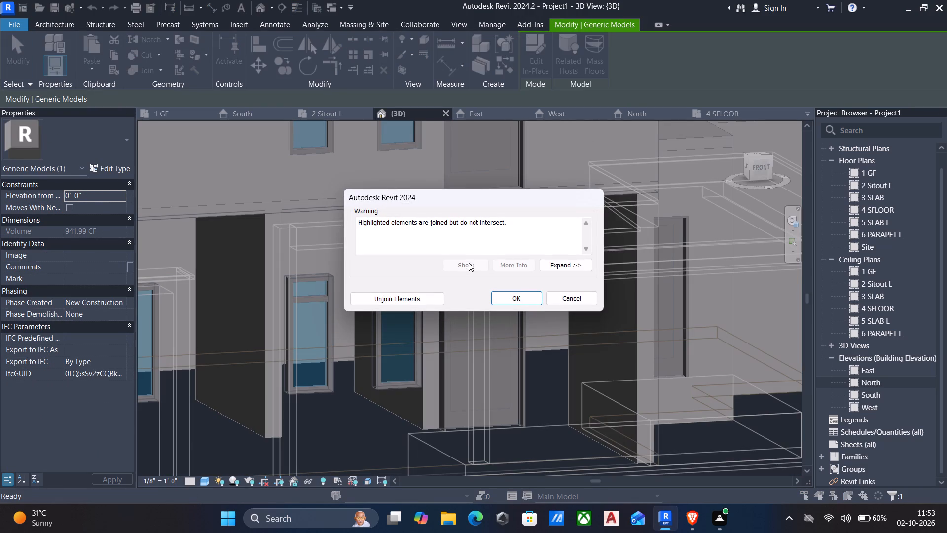
pyautogui.click(420, 300)
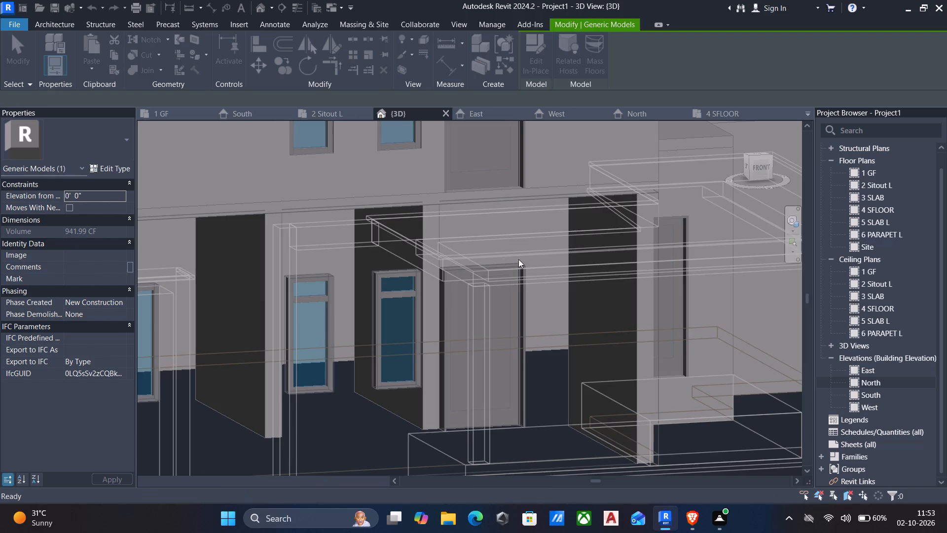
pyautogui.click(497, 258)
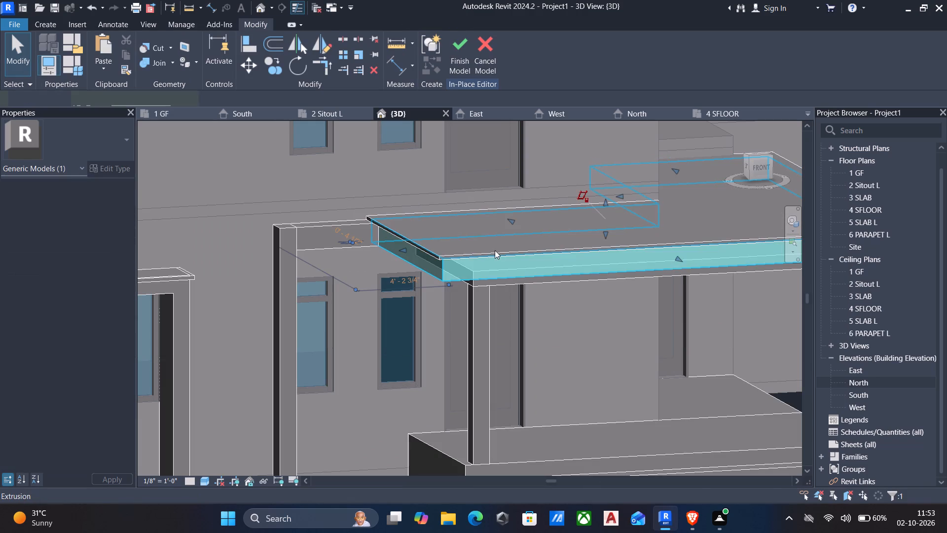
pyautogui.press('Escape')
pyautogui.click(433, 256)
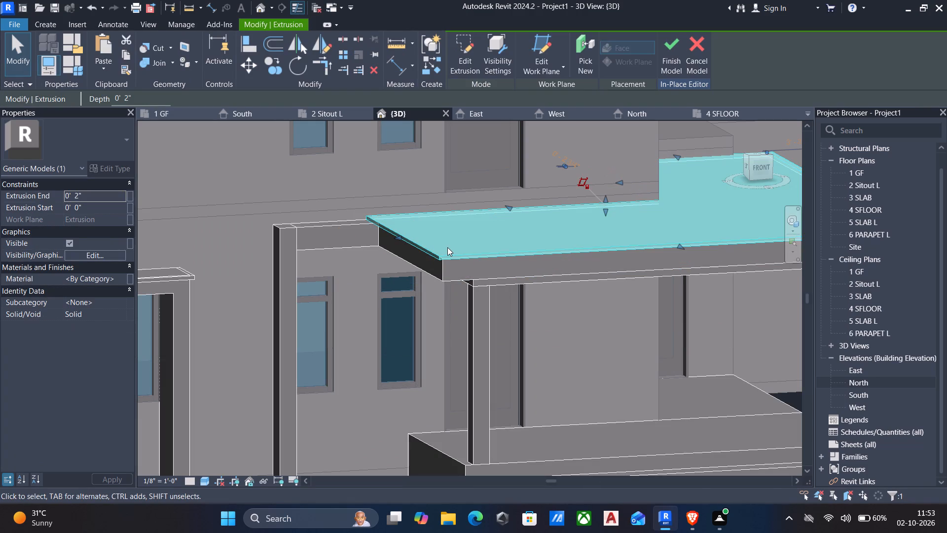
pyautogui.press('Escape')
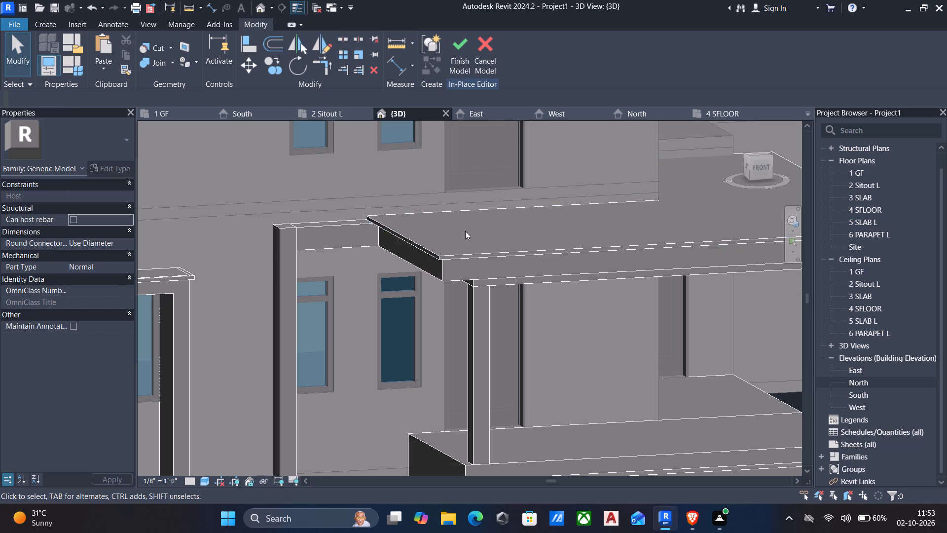
# Start a new extrusion in the in-place model, with its work plane on the top face of the roof band block.
pyautogui.click(34, 23)
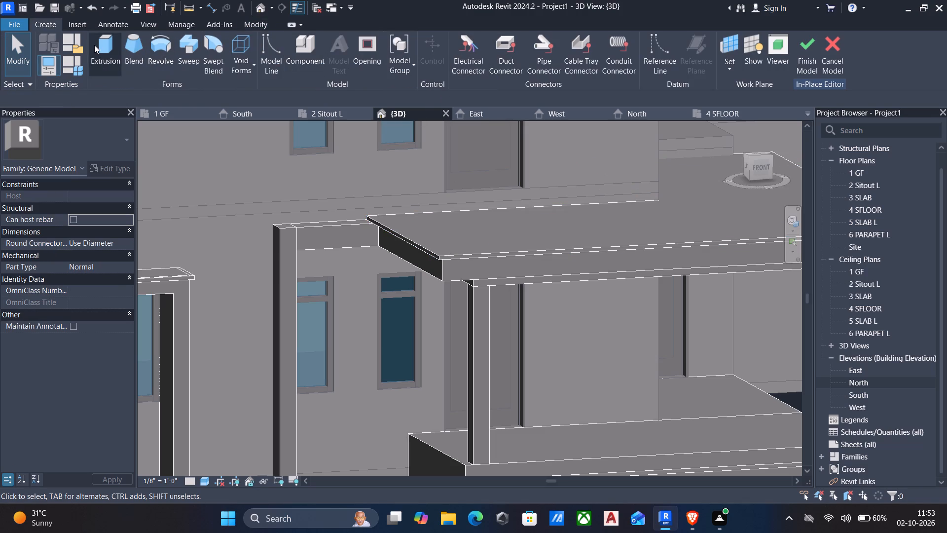
pyautogui.click(107, 47)
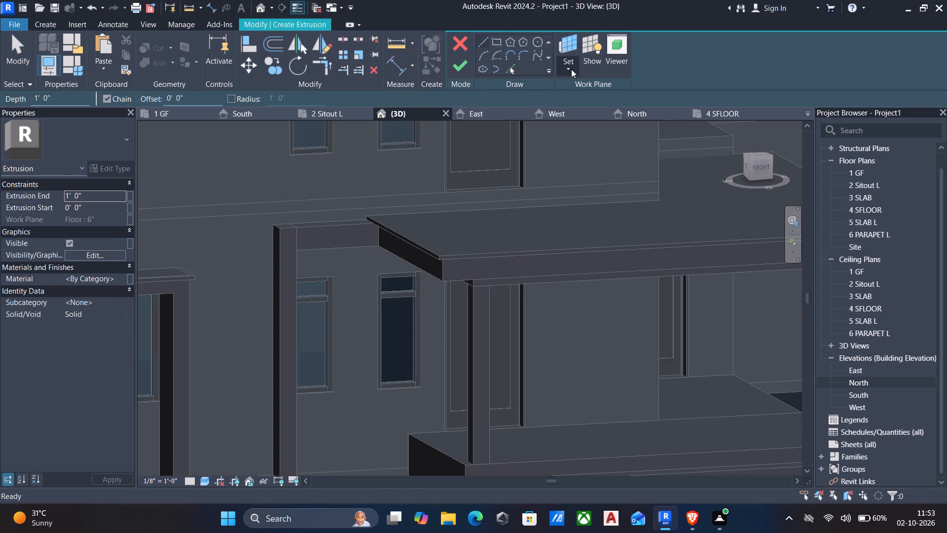
pyautogui.click(571, 69)
pyautogui.click(608, 114)
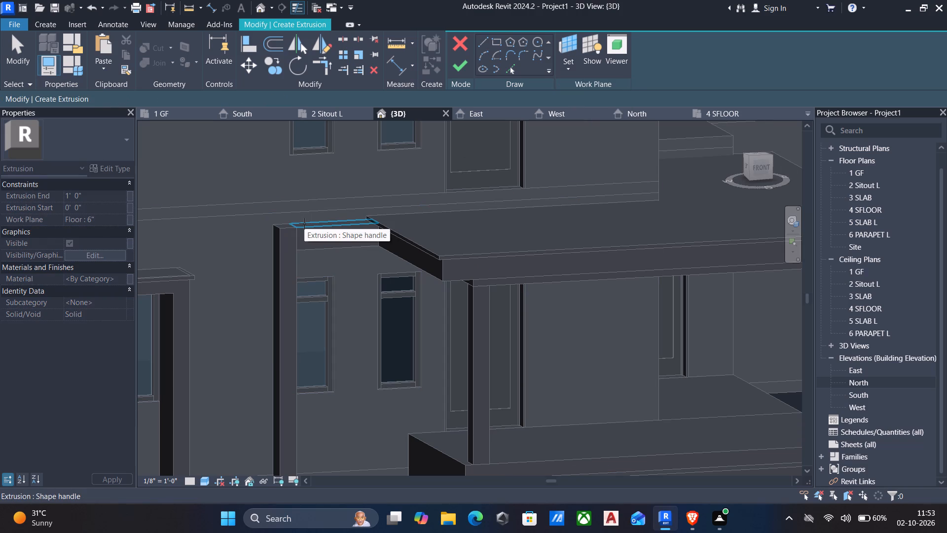
pyautogui.click(304, 224)
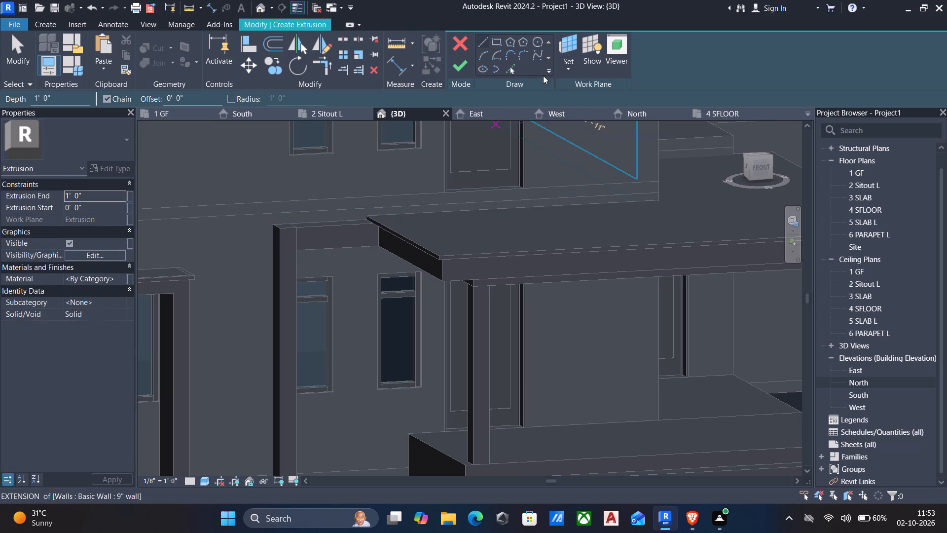
# Sketch a rectangle around the band block's top face with a 3" outward offset, about 4' 8 3/4" by 1' 4".
pyautogui.click(496, 46)
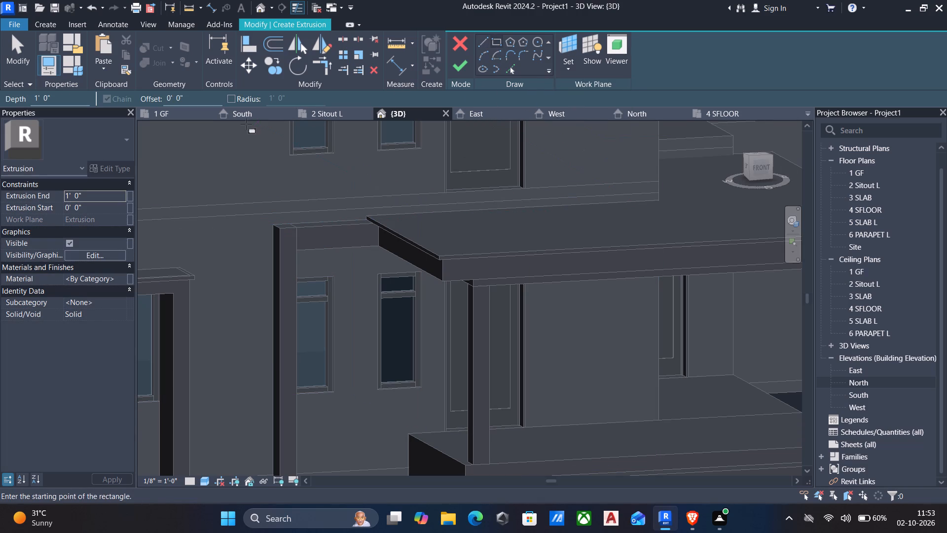
pyautogui.moveTo(203, 100); pyautogui.dragTo(0, 84)
pyautogui.press('3')
pyautogui.hotkey('shift', '"')
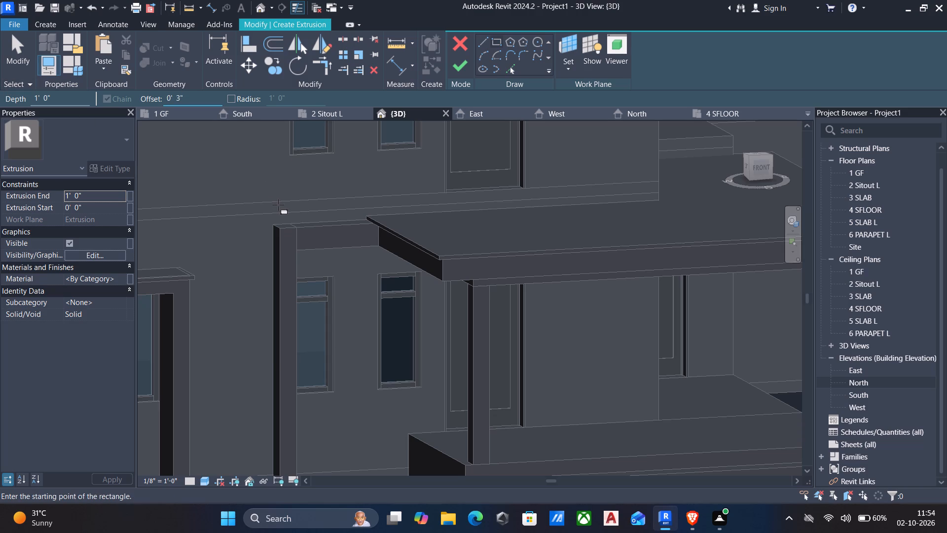
pyautogui.keyDown('shift'); pyautogui.moveTo(279, 205); pyautogui.dragTo(242, 409, button='middle'); pyautogui.keyUp('shift')
pyautogui.scroll(3, 350, 319)
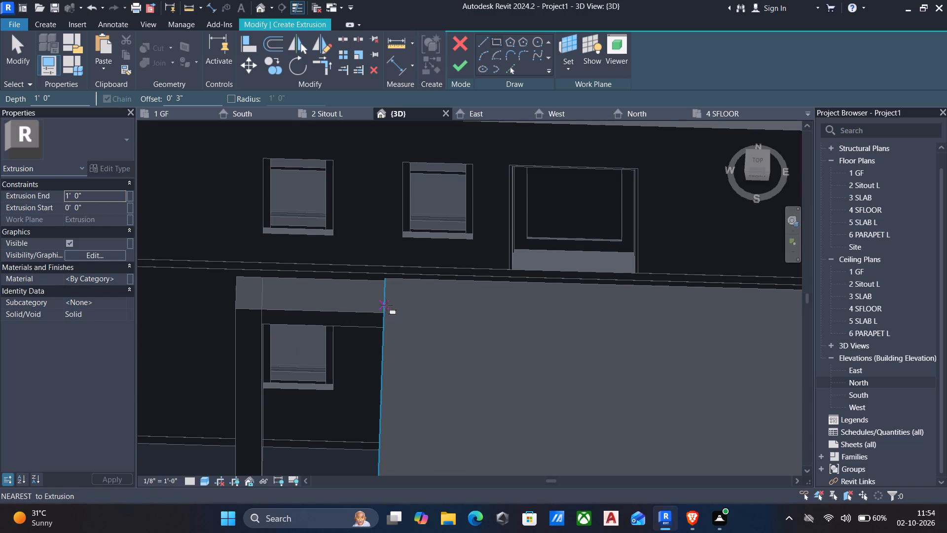
pyautogui.click(381, 307)
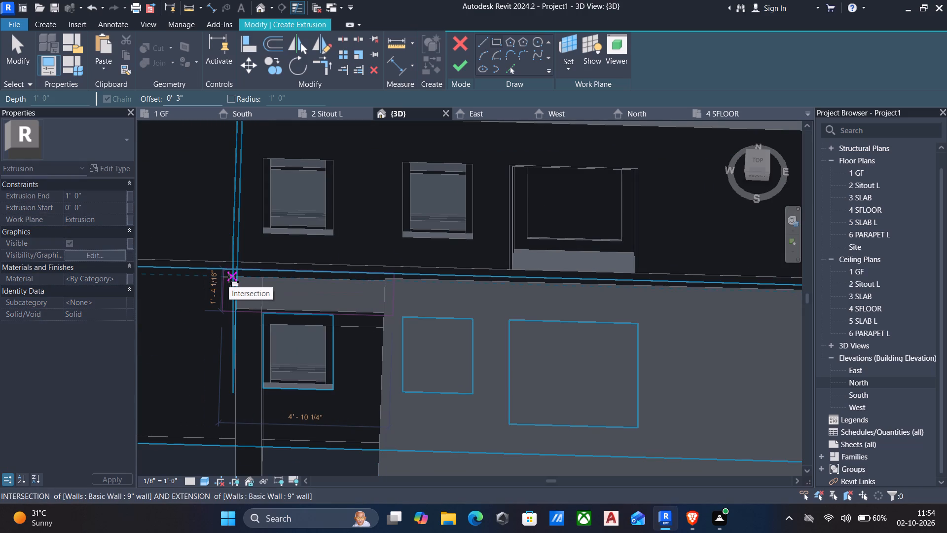
pyautogui.scroll(7, 229, 277)
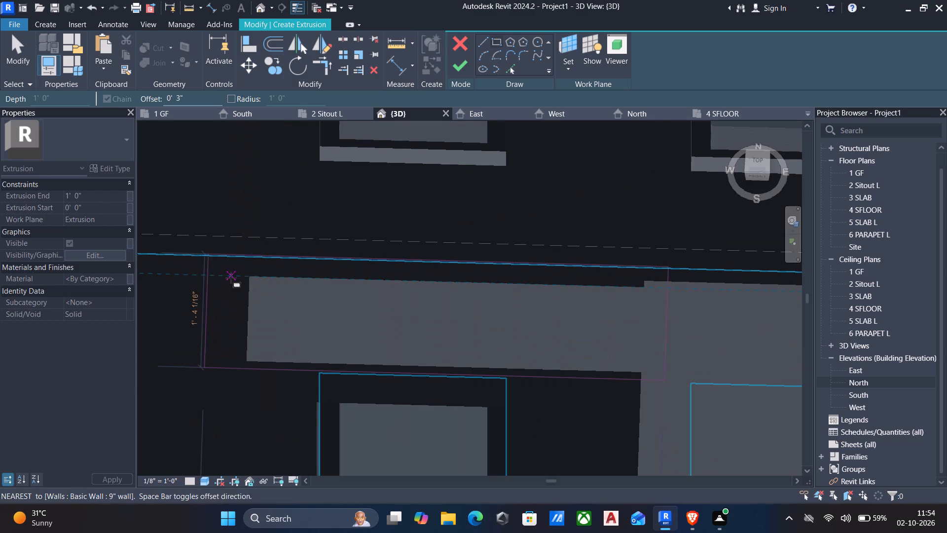
pyautogui.scroll(3, 249, 279)
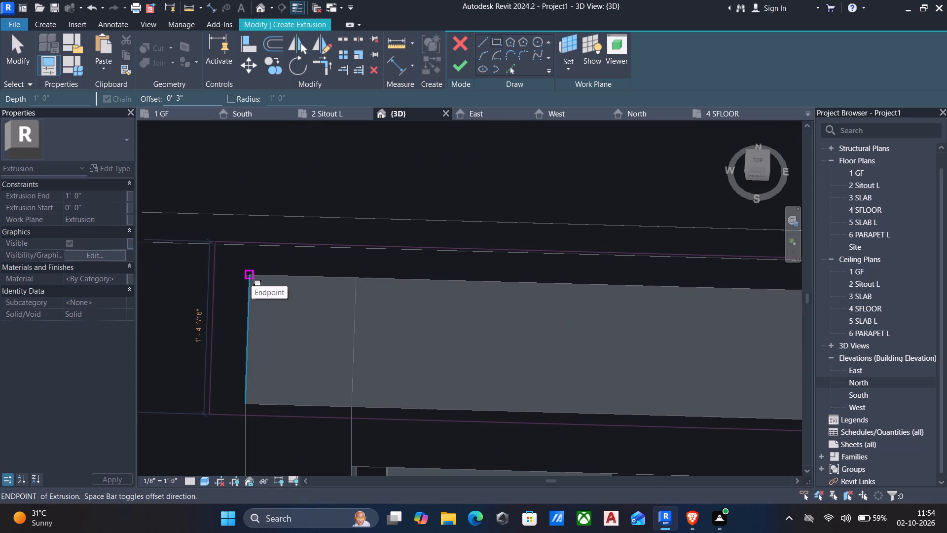
pyautogui.scroll(-2, 252, 276)
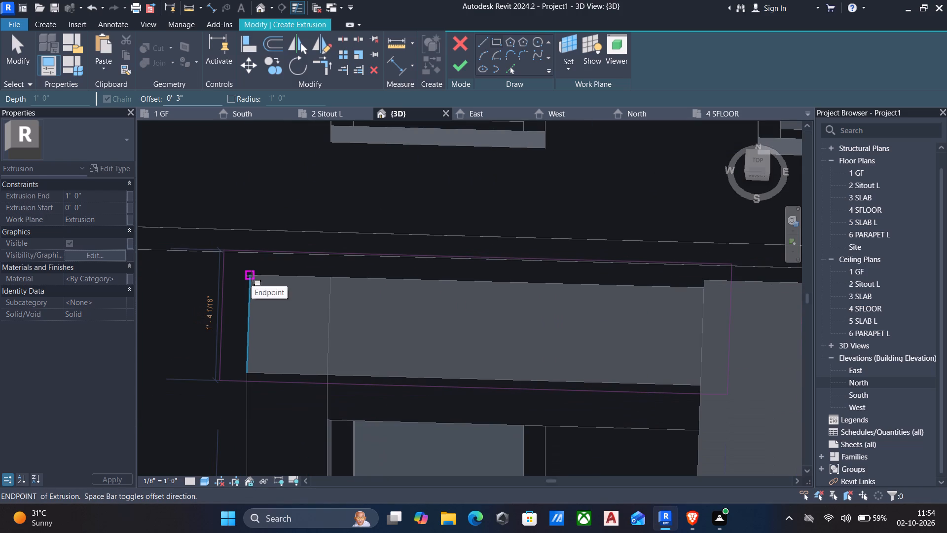
pyautogui.click(252, 276)
pyautogui.scroll(-3, 252, 276)
pyautogui.press('Escape')
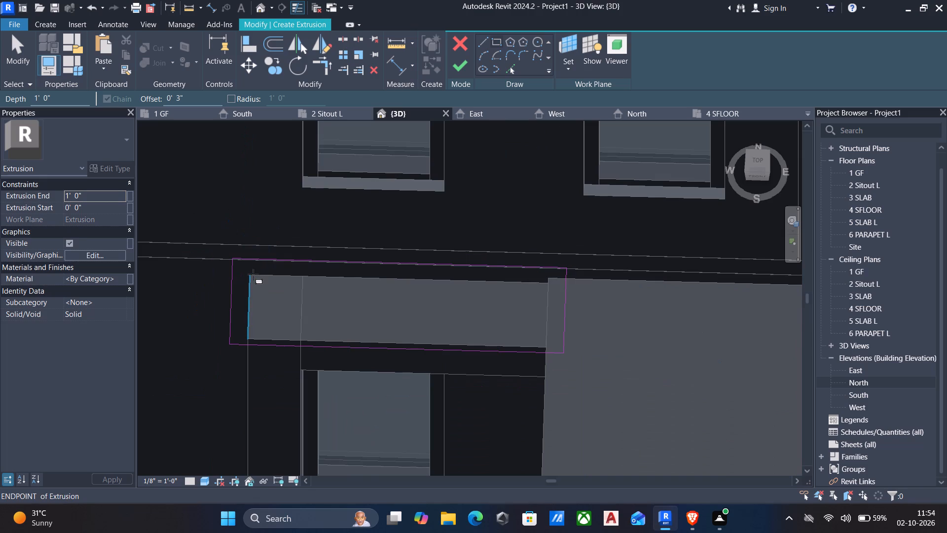
# From the top view, nudge the rectangle's rear line forward onto the house wall's outer face.
pyautogui.scroll(-2, 257, 279)
pyautogui.keyDown('shift'); pyautogui.moveTo(261, 281); pyautogui.dragTo(318, 347, button='middle'); pyautogui.keyUp('shift')
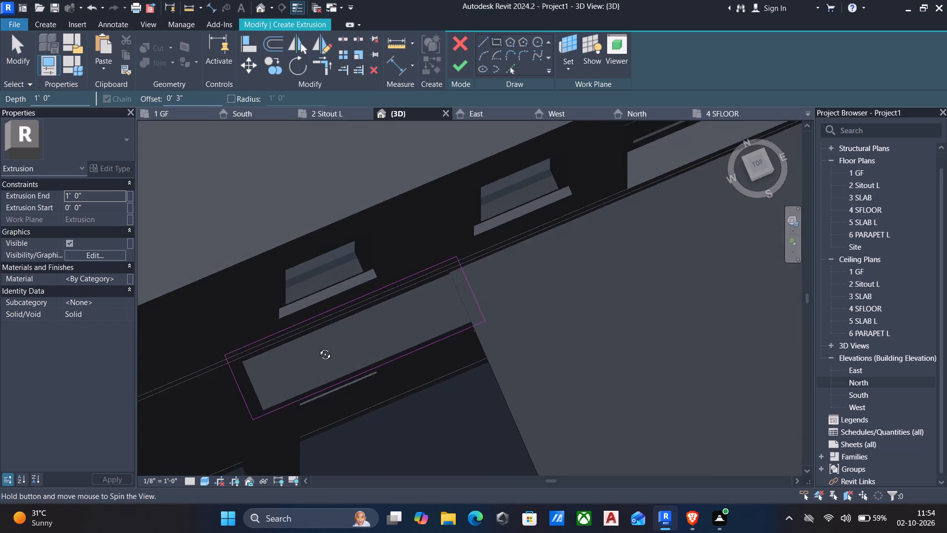
pyautogui.keyDown('shift'); pyautogui.moveTo(318, 347); pyautogui.dragTo(324, 374, button='middle'); pyautogui.keyUp('shift')
pyautogui.scroll(-1, 324, 374)
pyautogui.moveTo(325, 374); pyautogui.dragTo(329, 356, button='middle')
pyautogui.scroll(1, 357, 337)
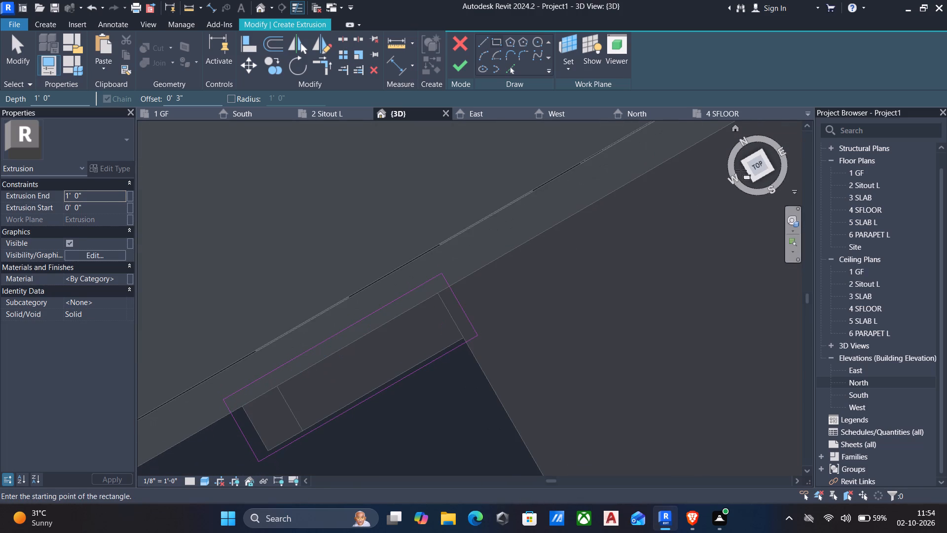
pyautogui.click(759, 166)
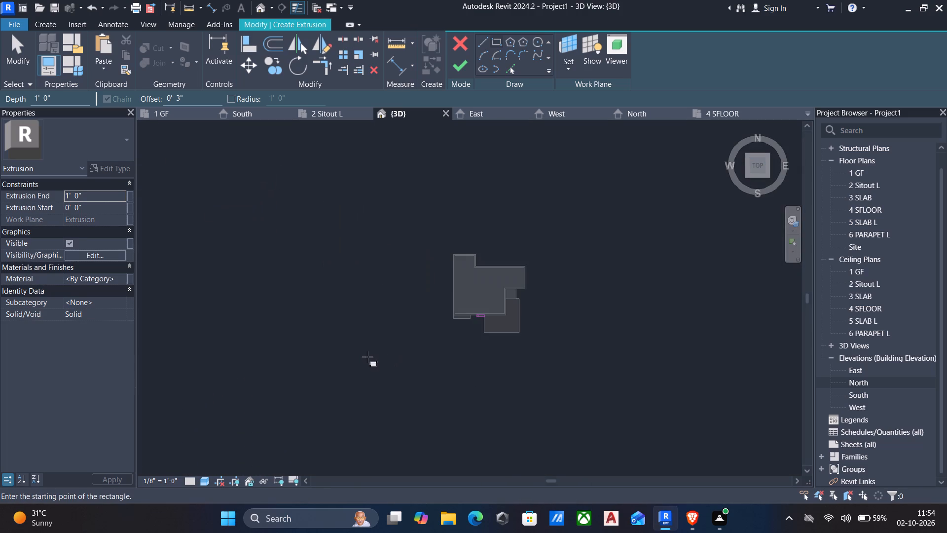
pyautogui.scroll(5, 540, 305)
pyautogui.scroll(12, 407, 328)
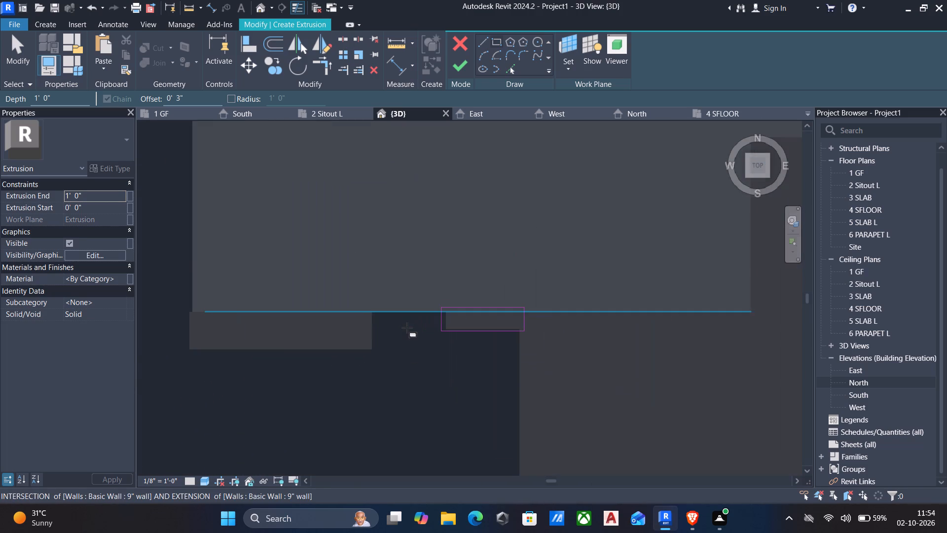
pyautogui.scroll(7, 407, 328)
pyautogui.press('Escape')
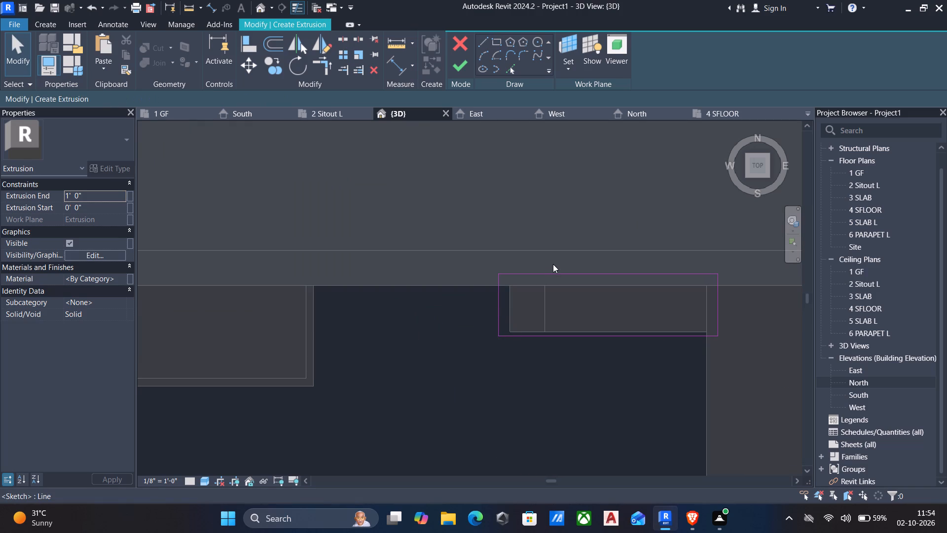
pyautogui.click(545, 269)
pyautogui.press('Down')
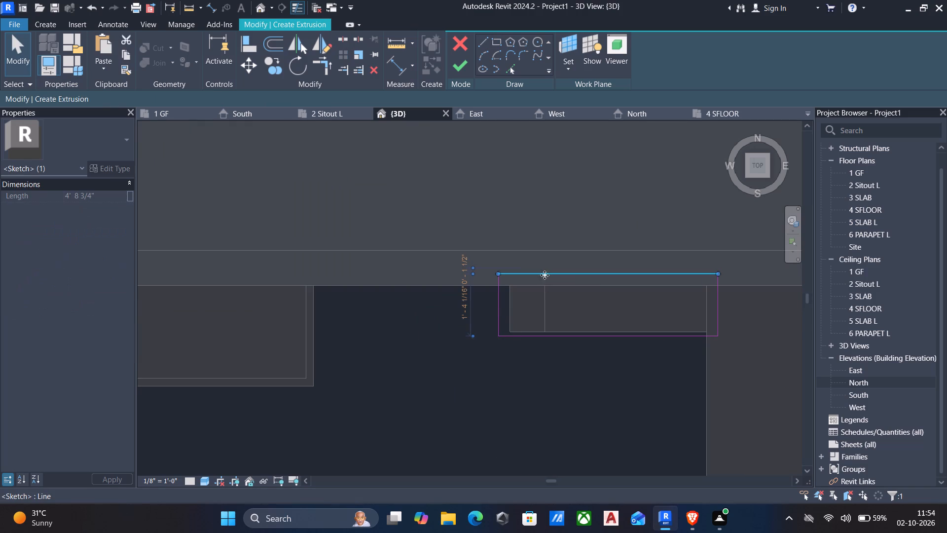
pyautogui.press('Down')
pyautogui.press('Down')
pyautogui.press('Down')
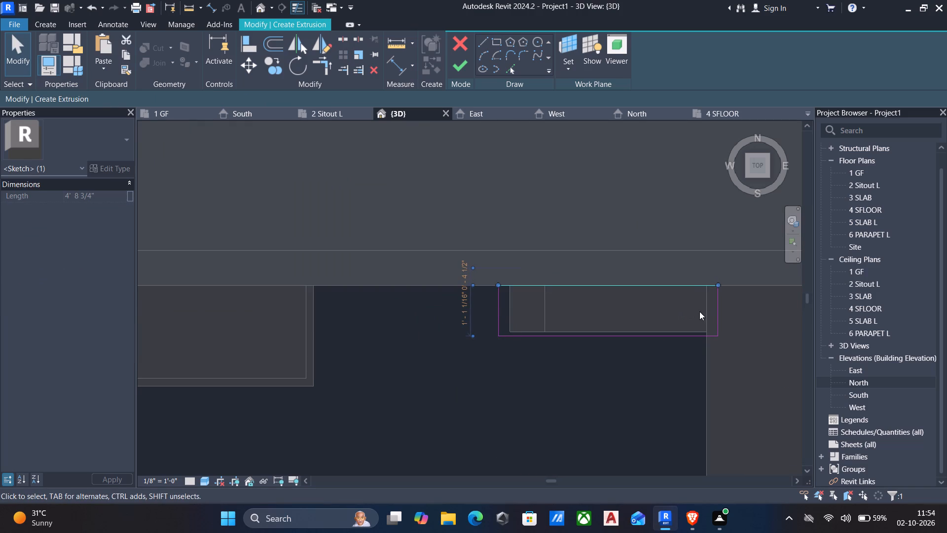
# Nudge the rectangle's line on the porch side back to the edge of the porch roof slab.
pyautogui.click(718, 313)
pyautogui.press('Left')
pyautogui.press('Left')
pyautogui.press('Left')
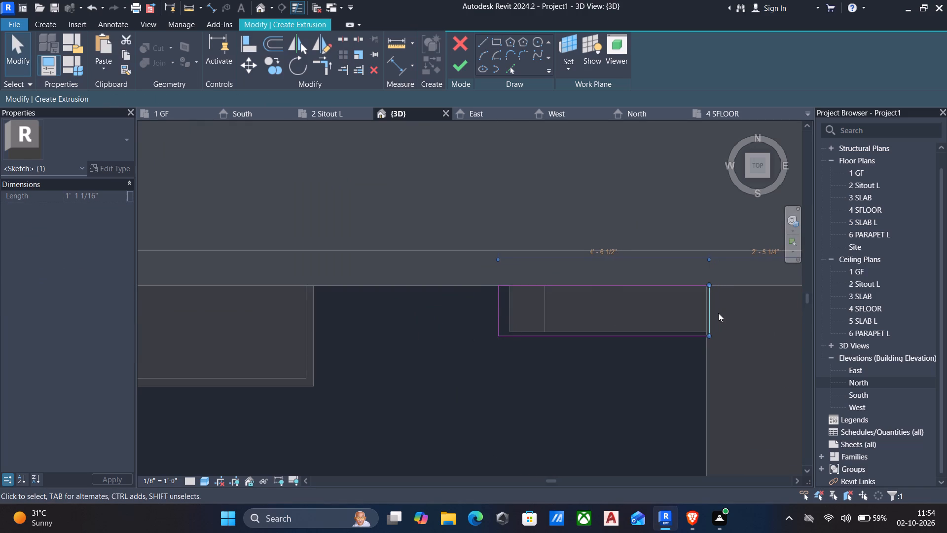
pyautogui.press('Left')
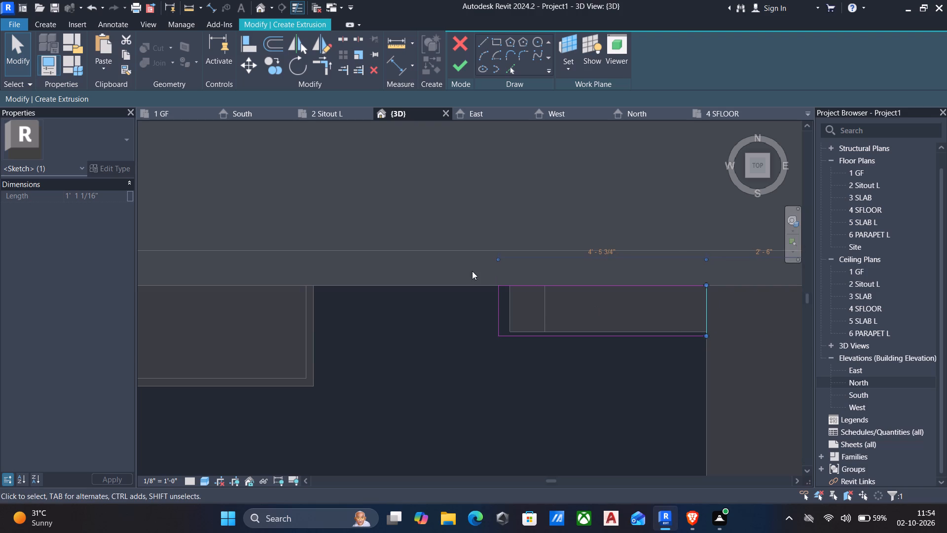
# Nudge the rectangle's free end line to about 1 1/2" beyond the band block and fine-tune the front line's overhang.
pyautogui.click(496, 300)
pyautogui.press('Right')
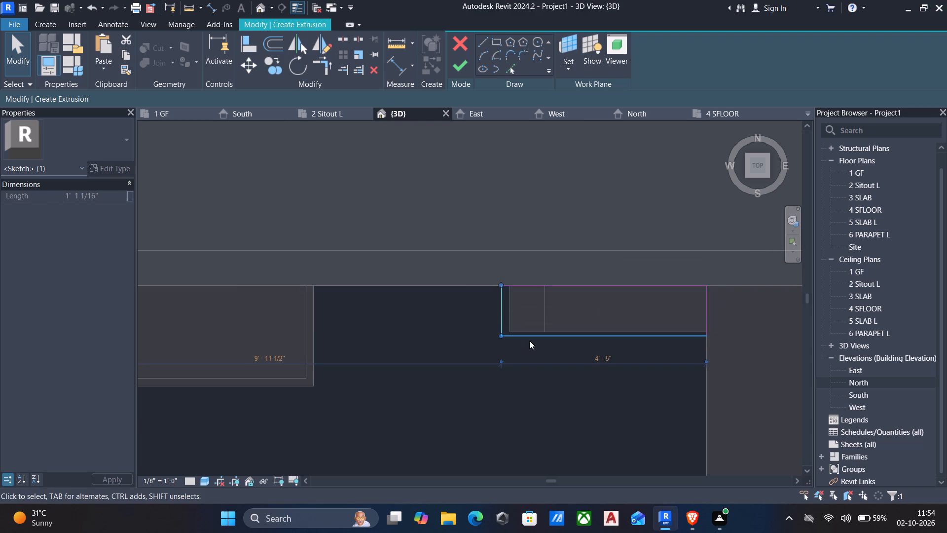
pyautogui.click(529, 339)
pyautogui.press('Down')
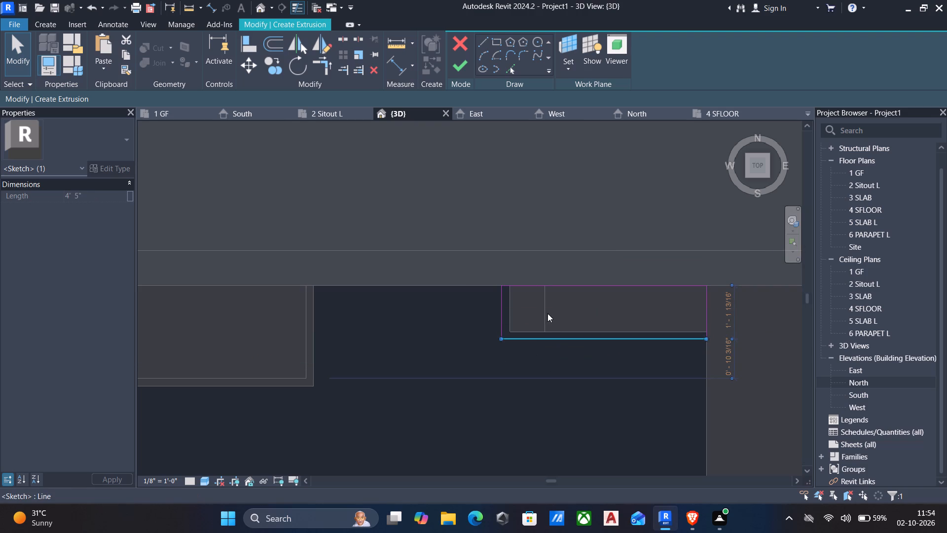
pyautogui.click(503, 316)
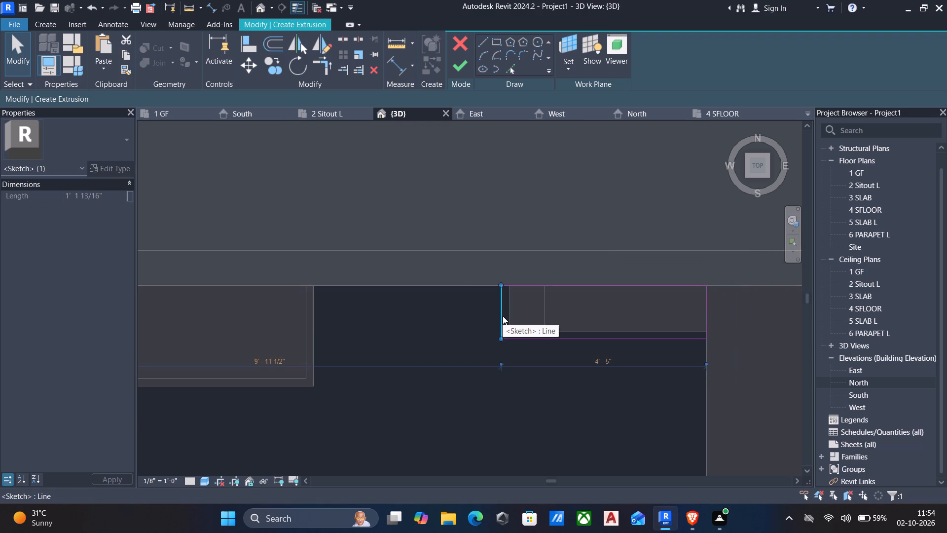
pyautogui.press('Right')
pyautogui.scroll(4, 520, 317)
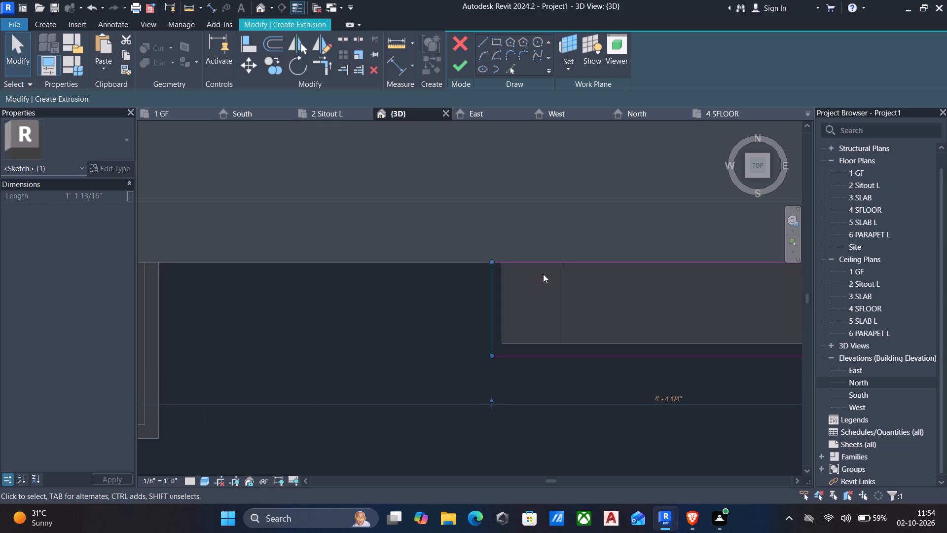
pyautogui.click(567, 357)
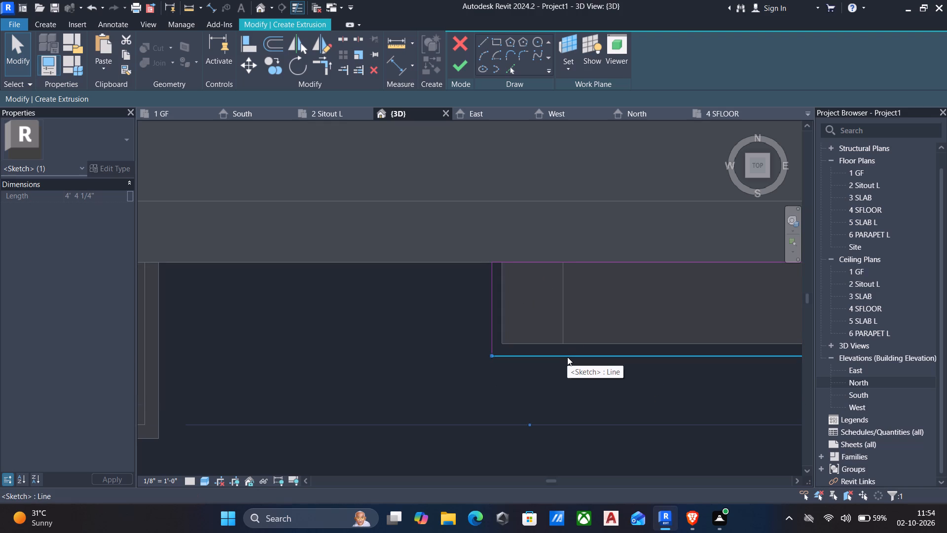
pyautogui.press('Up')
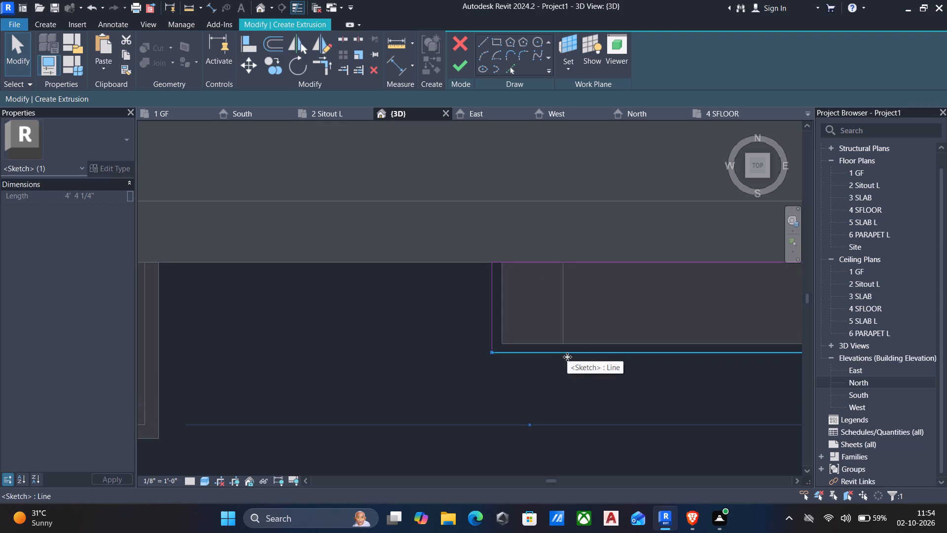
# Measure the overhang between the band block's free end and the cap sketch's end line.
pyautogui.press('Escape')
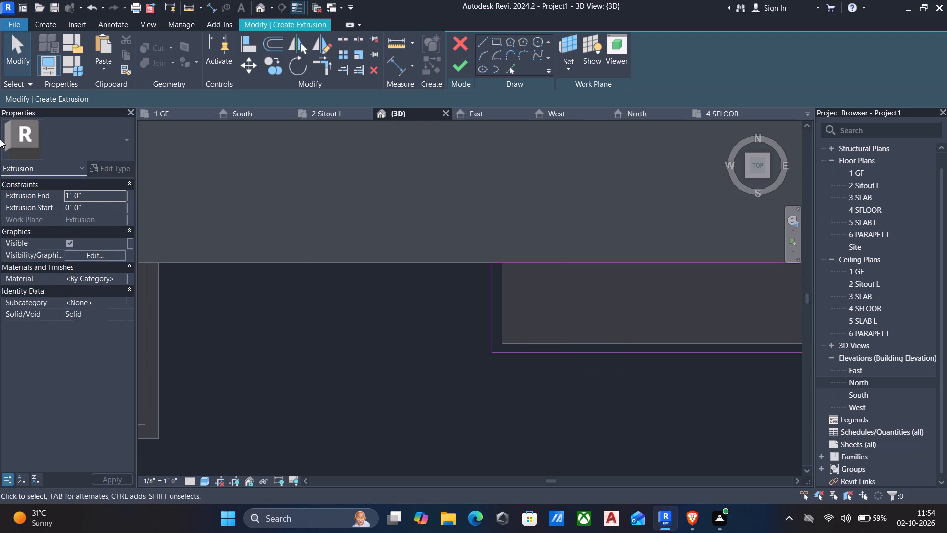
pyautogui.press('d')
pyautogui.press('d')
pyautogui.scroll(4, 627, 272)
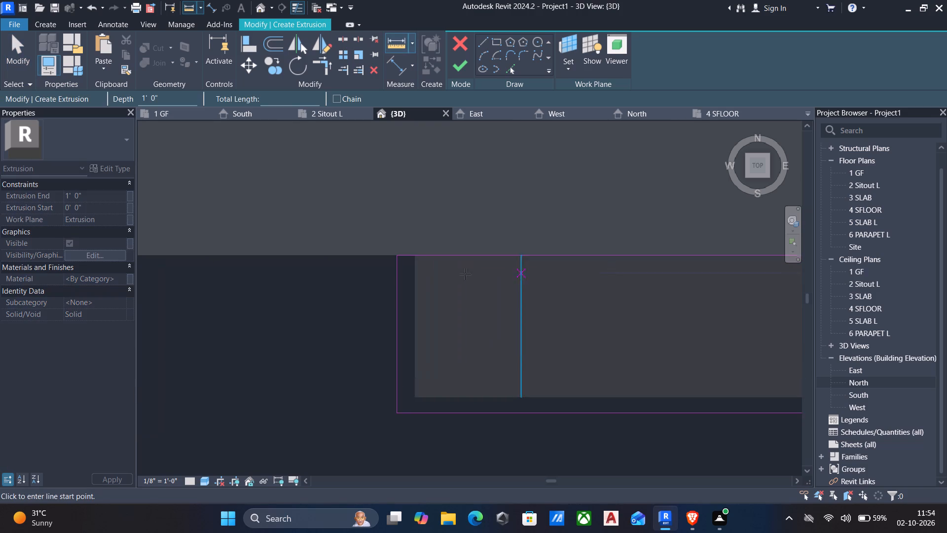
pyautogui.scroll(4, 394, 271)
pyautogui.click(435, 246)
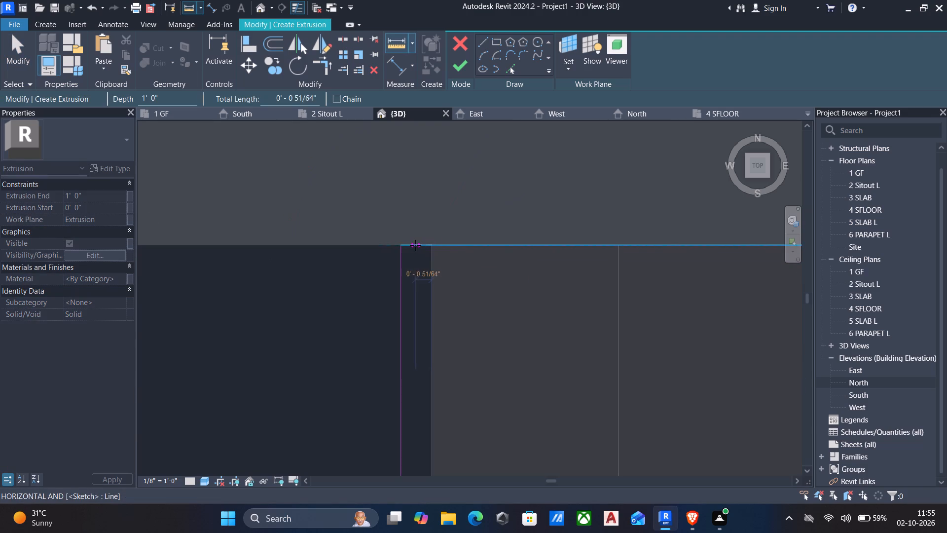
pyautogui.scroll(4, 404, 246)
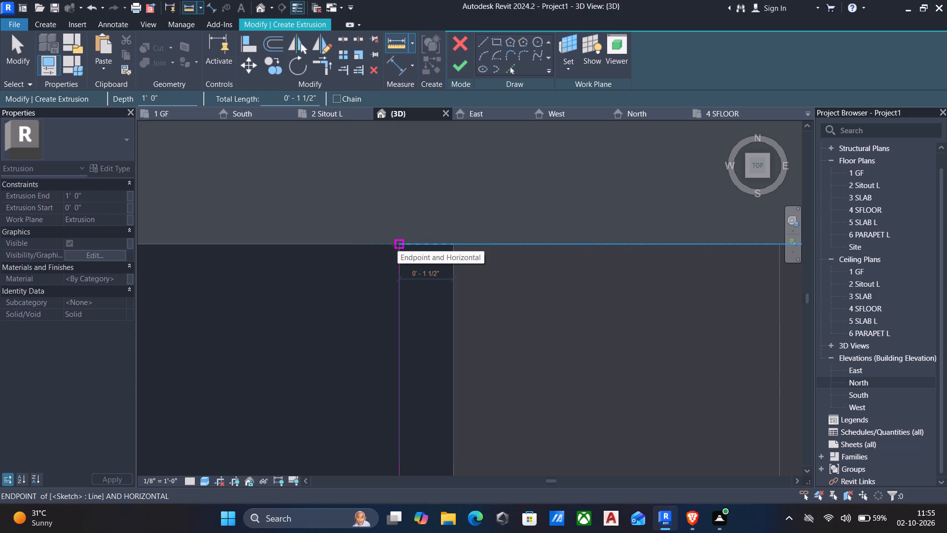
pyautogui.press('Escape')
# Finish the cap sketch as a 1' 0" extrusion and finish the in-place model.
pyautogui.click(454, 72)
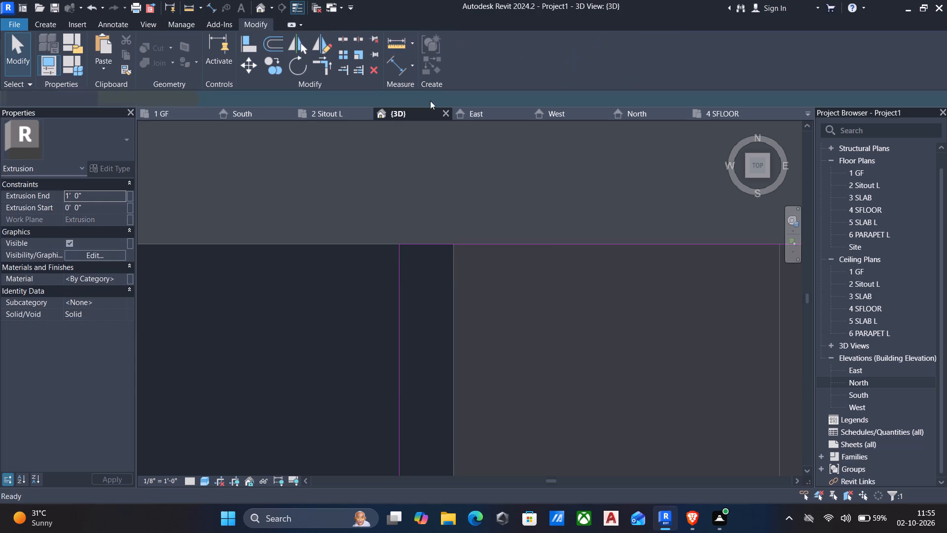
pyautogui.scroll(-7, 424, 182)
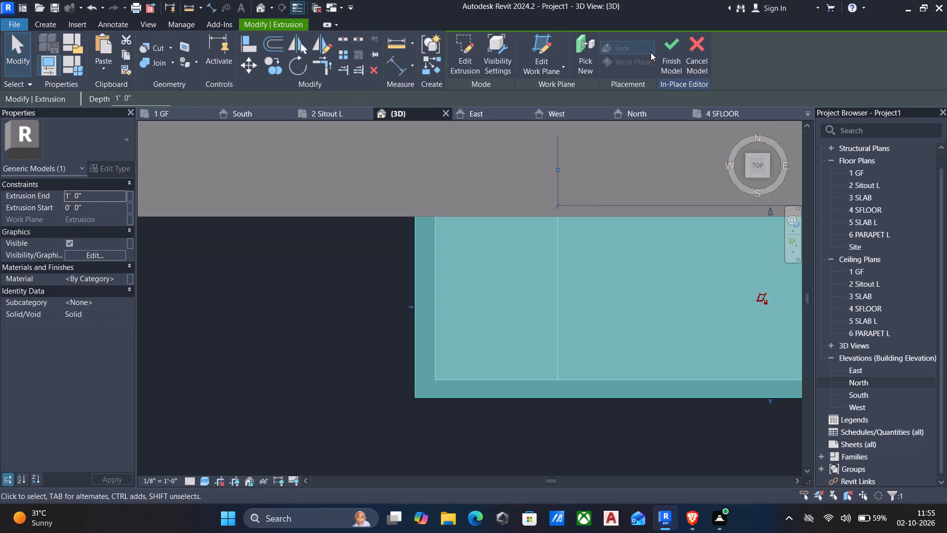
pyautogui.click(671, 53)
# Reopen the porch in-place model for editing and set the cap slab's extrusion end to 3".
pyautogui.scroll(-6, 353, 332)
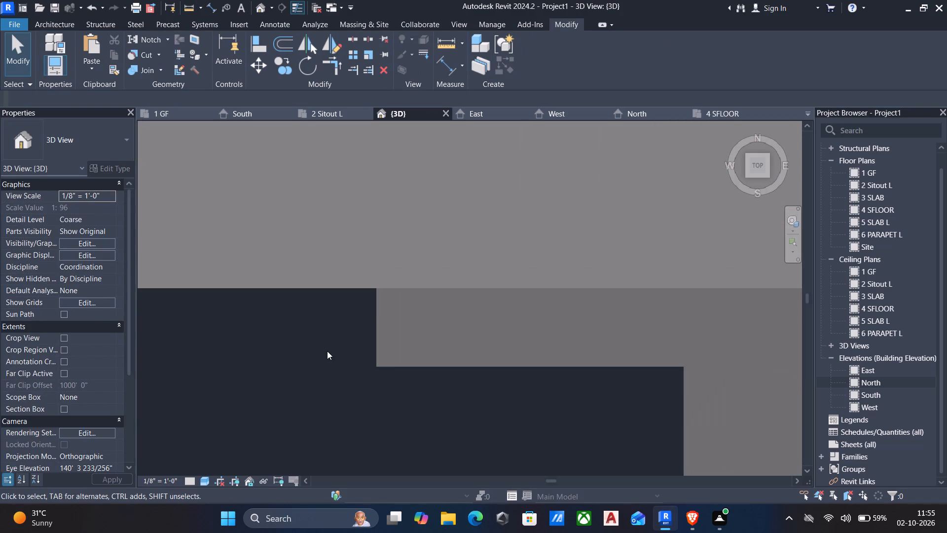
pyautogui.click(770, 175)
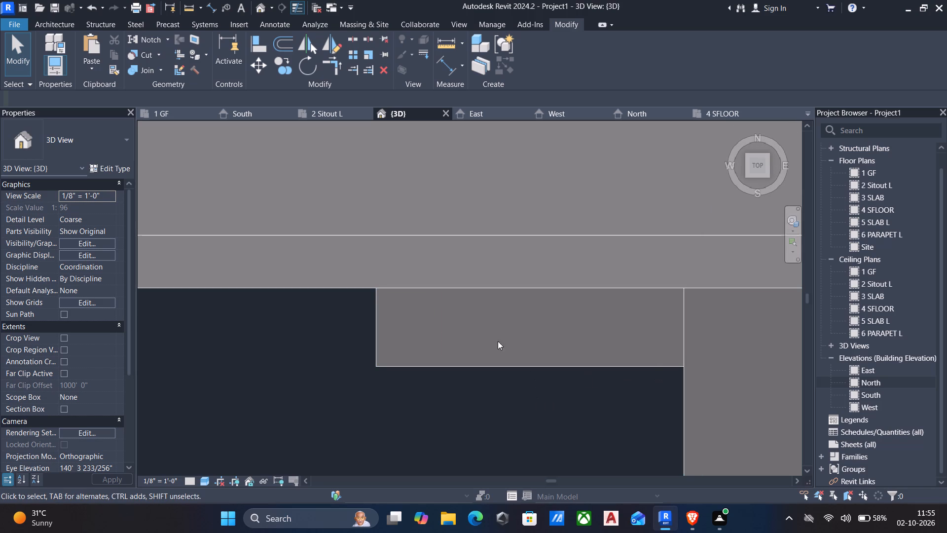
pyautogui.scroll(-5, 613, 321)
pyautogui.scroll(-5, 554, 368)
pyautogui.scroll(-4, 486, 415)
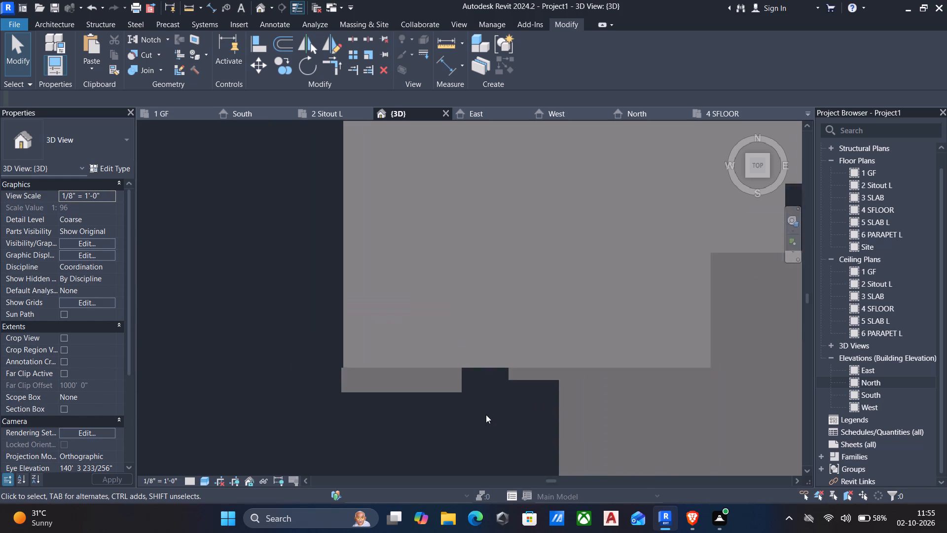
pyautogui.click(770, 177)
pyautogui.scroll(5, 404, 333)
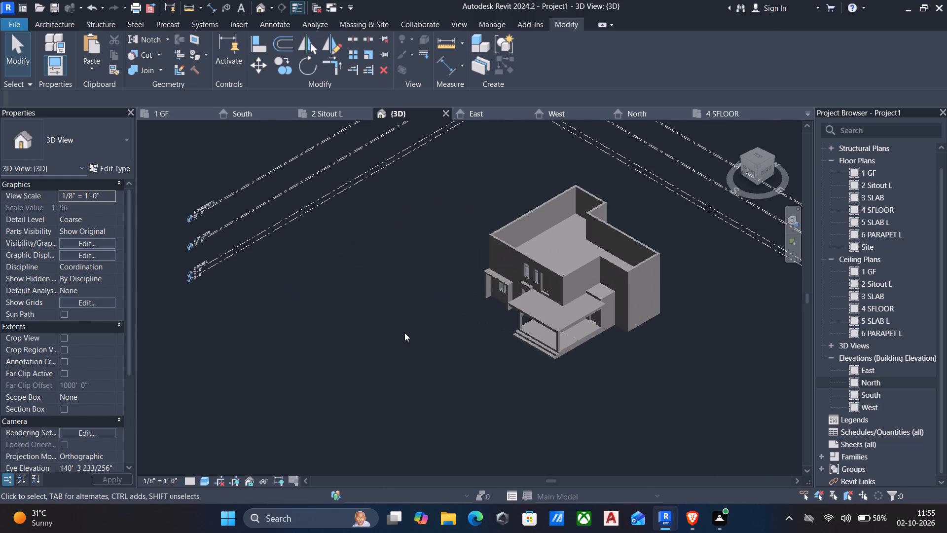
pyautogui.scroll(-4, 558, 321)
pyautogui.scroll(1, 479, 309)
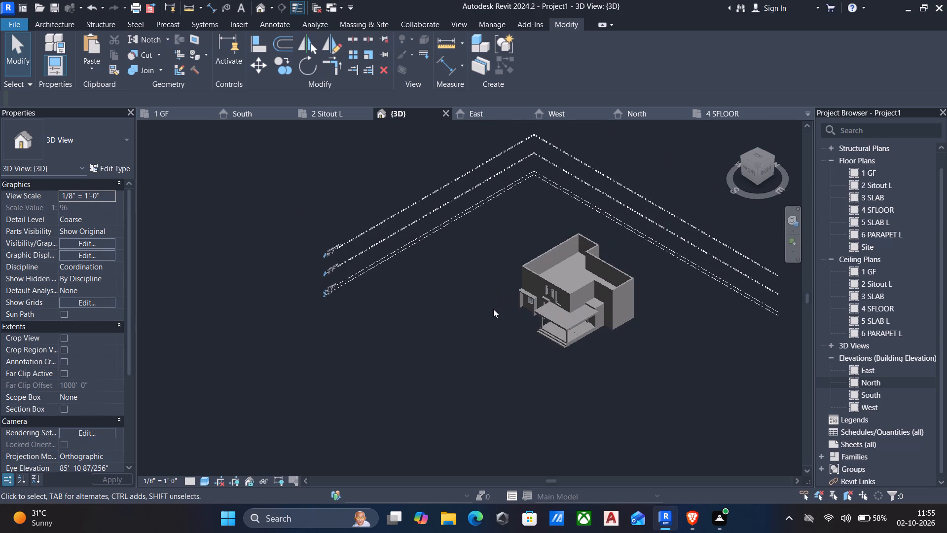
pyautogui.keyDown('shift'); pyautogui.moveTo(493, 309); pyautogui.dragTo(667, 275, button='middle'); pyautogui.keyUp('shift')
pyautogui.scroll(-1, 667, 275)
pyautogui.scroll(12, 610, 305)
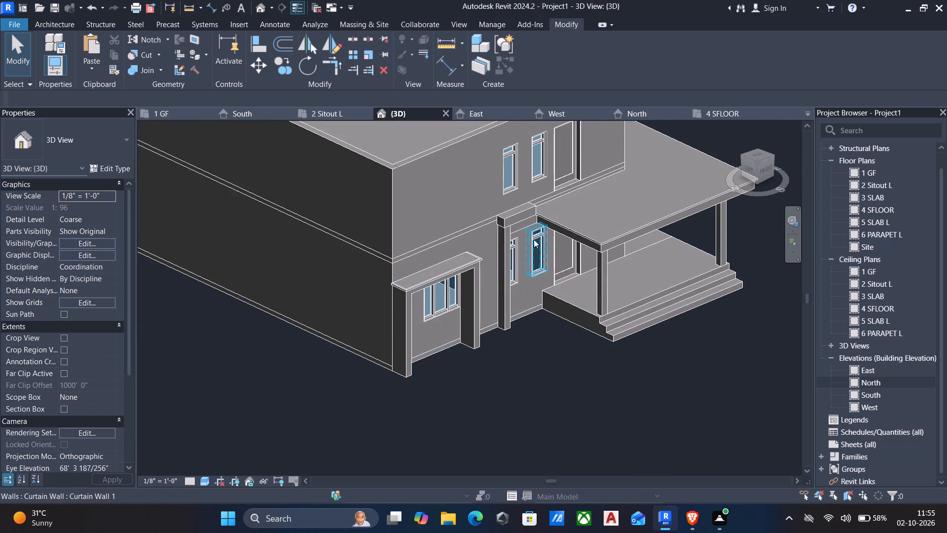
pyautogui.scroll(5, 521, 230)
pyautogui.click(507, 210)
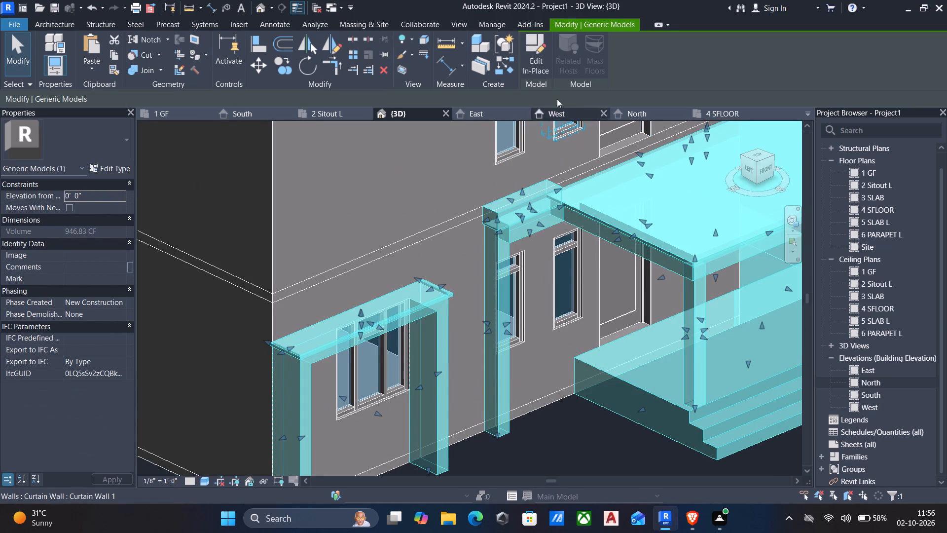
pyautogui.click(530, 61)
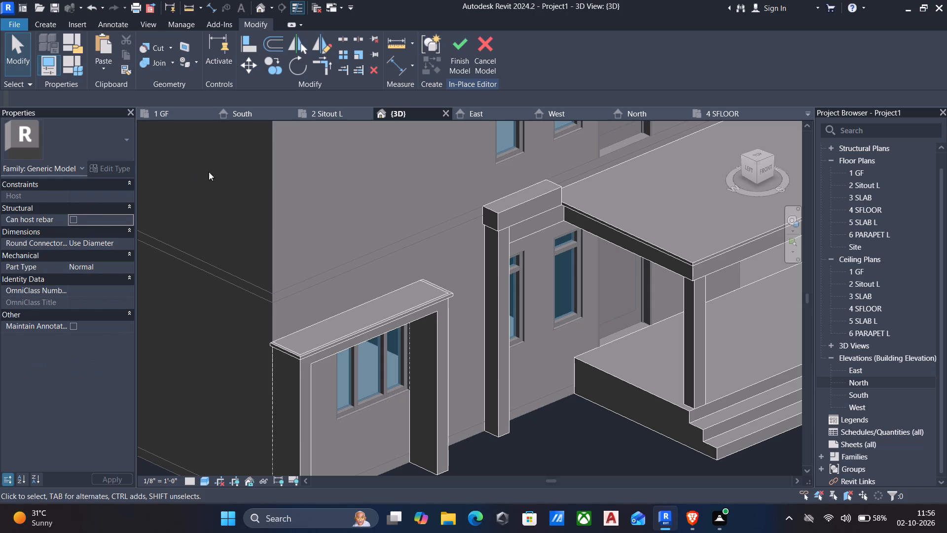
pyautogui.click(513, 208)
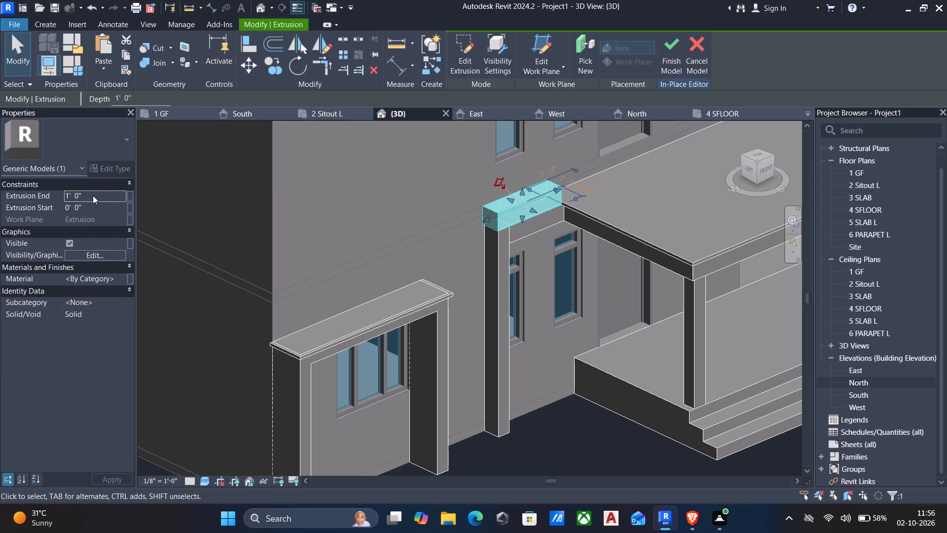
pyautogui.click(100, 191)
pyautogui.write('3"')
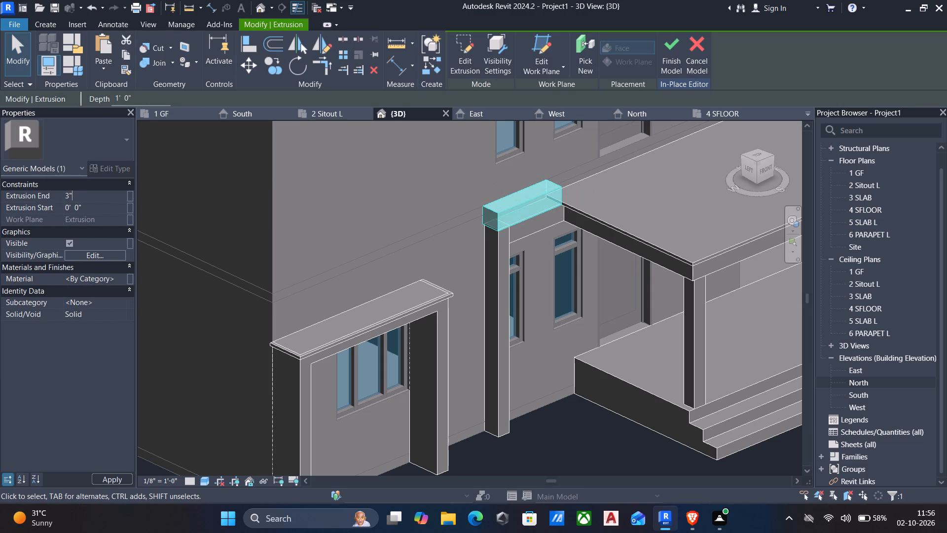
pyautogui.press('Return')
pyautogui.press('Escape')
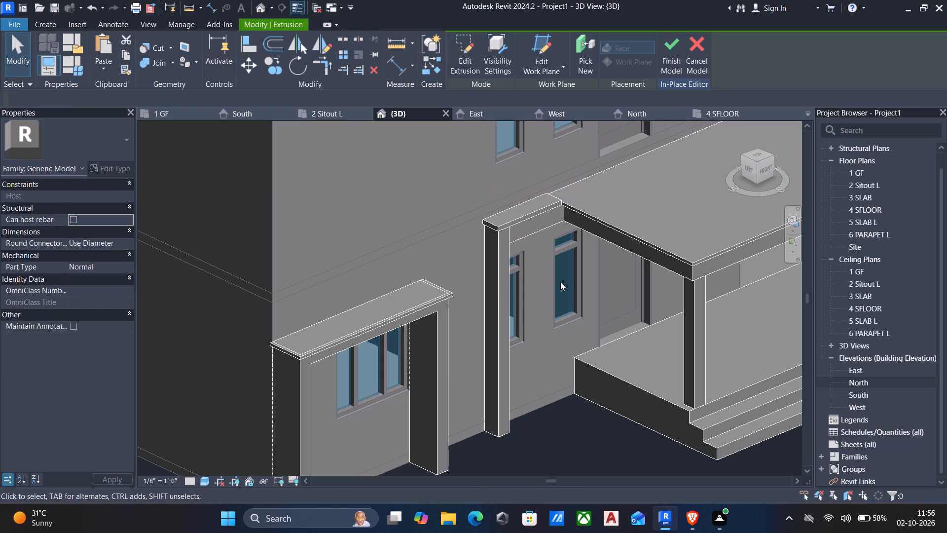
# Check the cap slab where it meets the porch roof slab, and finish the in-place model.
pyautogui.scroll(5, 568, 213)
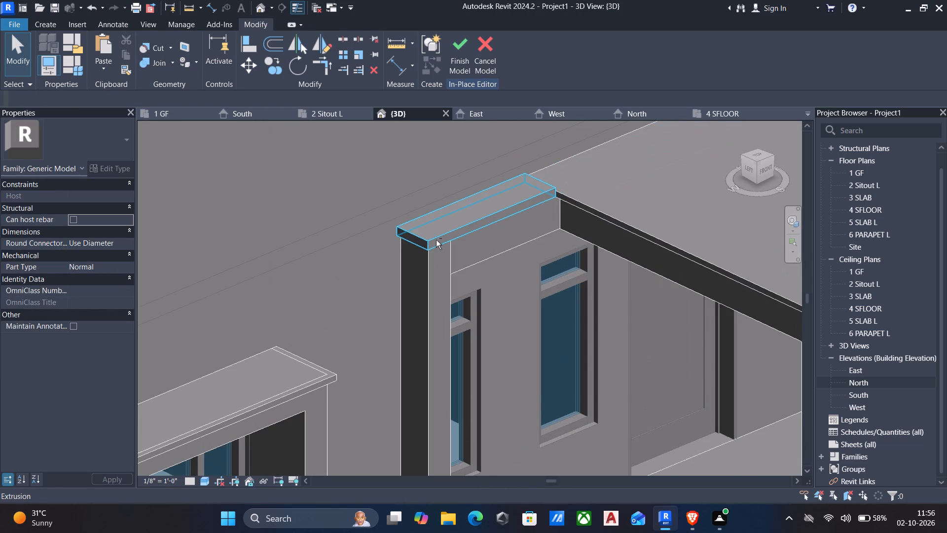
pyautogui.scroll(-3, 431, 240)
pyautogui.keyDown('shift'); pyautogui.moveTo(514, 245); pyautogui.dragTo(389, 220, button='middle'); pyautogui.keyUp('shift')
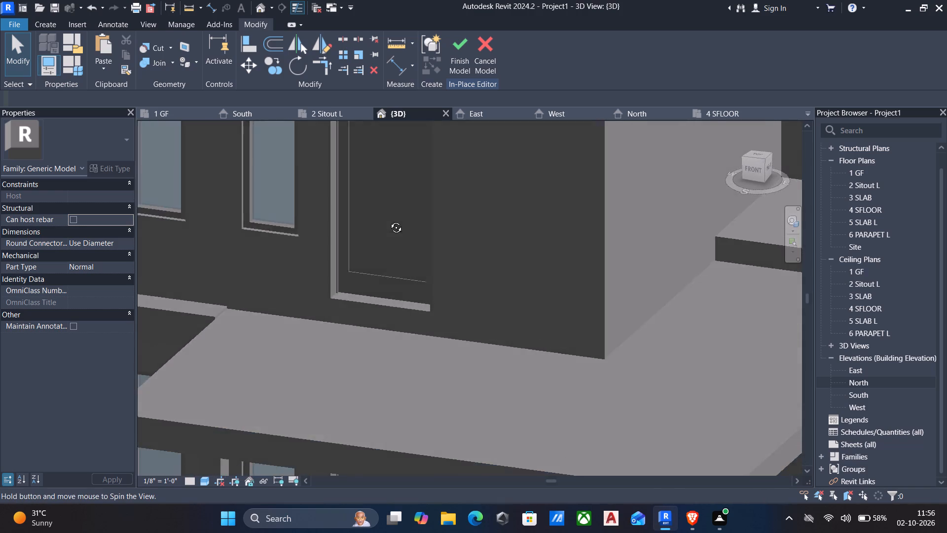
pyautogui.keyDown('shift'); pyautogui.moveTo(389, 220); pyautogui.dragTo(426, 198, button='middle'); pyautogui.keyUp('shift')
pyautogui.scroll(4, 334, 266)
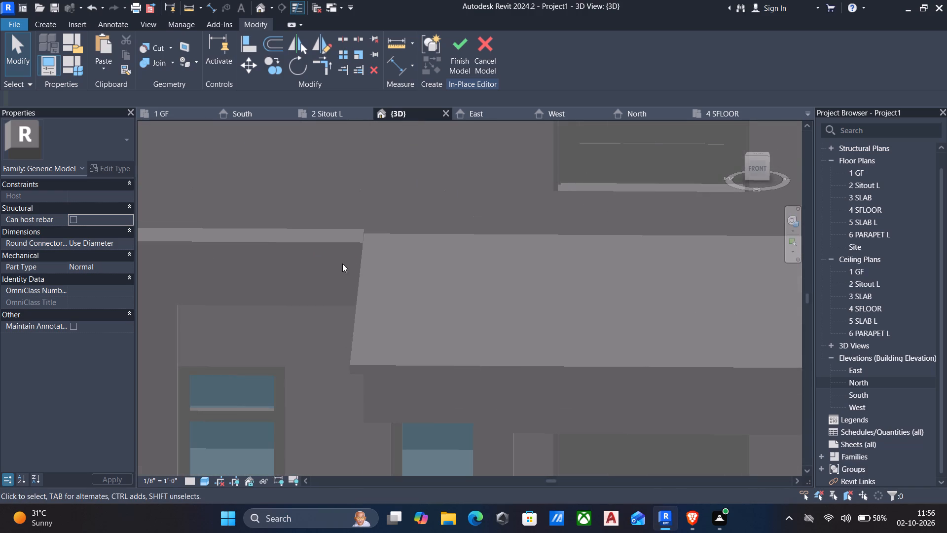
pyautogui.scroll(5, 359, 259)
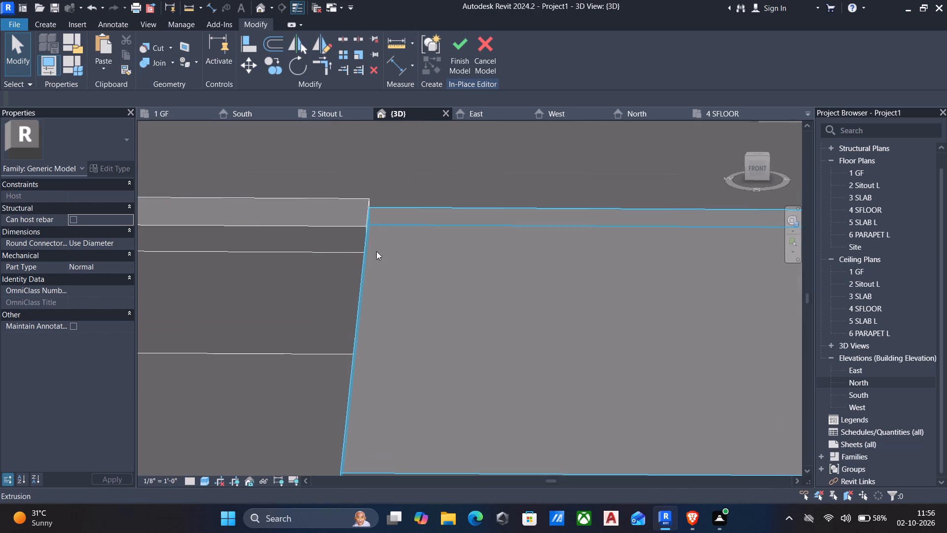
pyautogui.click(453, 51)
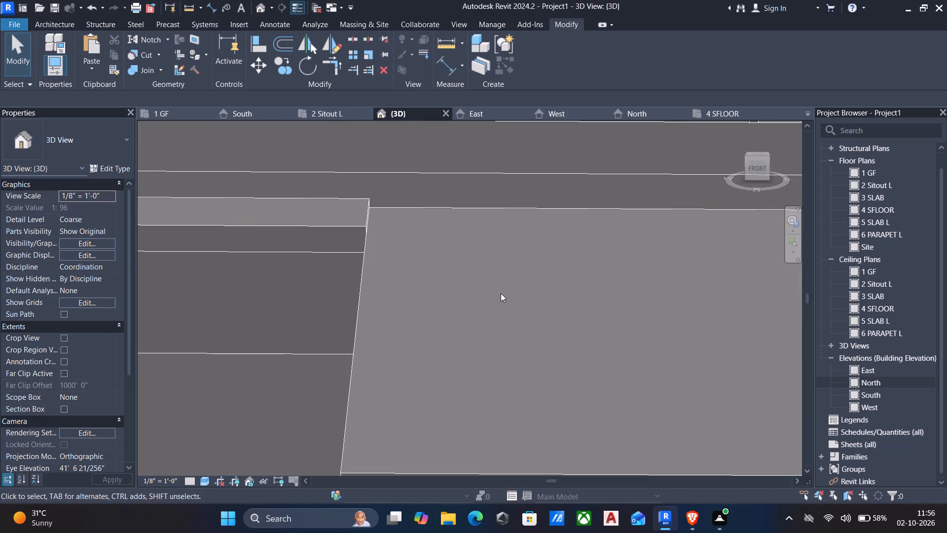
# Align the top face of the cap slab to the top face of the porch roof slab.
pyautogui.write('al')
pyautogui.scroll(-5, 501, 293)
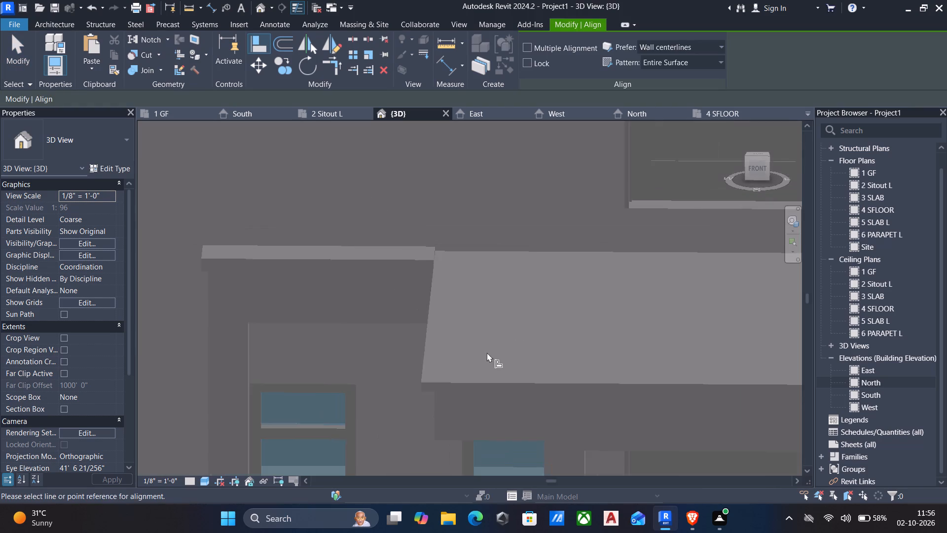
pyautogui.click(462, 381)
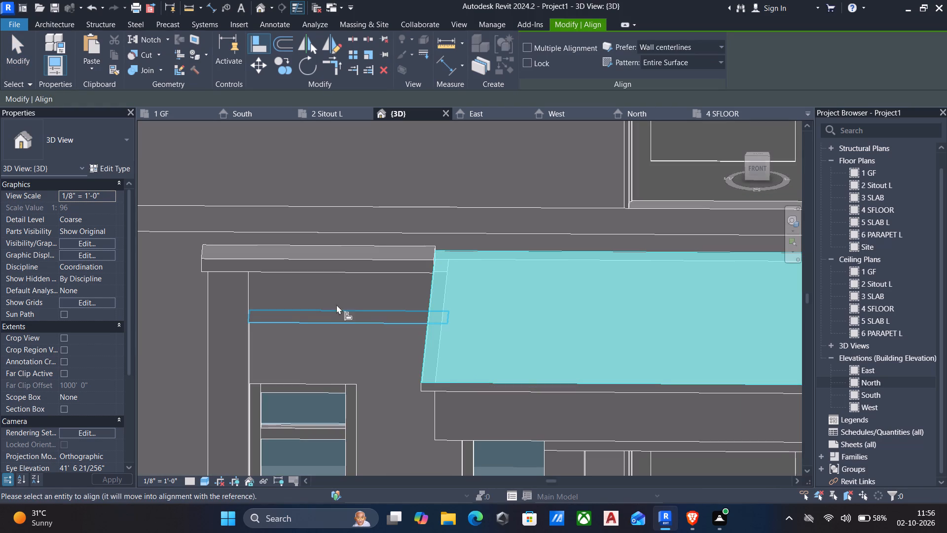
pyautogui.click(306, 255)
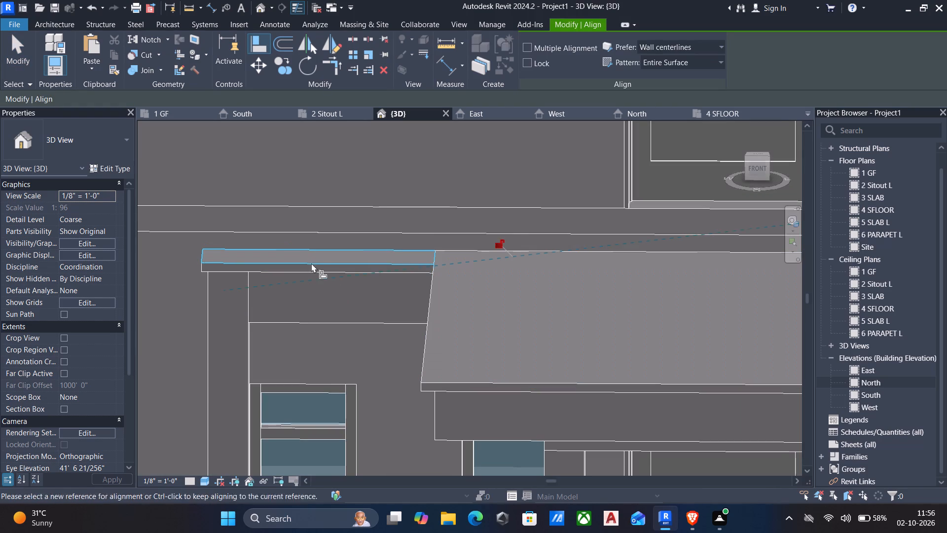
pyautogui.press('Escape')
# Examine the house front from several angles, checking the cap slab, the porch roof and its junction with the first-floor slab.
pyautogui.scroll(-5, 265, 304)
pyautogui.keyDown('shift'); pyautogui.moveTo(299, 342); pyautogui.dragTo(299, 342, button='middle'); pyautogui.keyUp('shift')
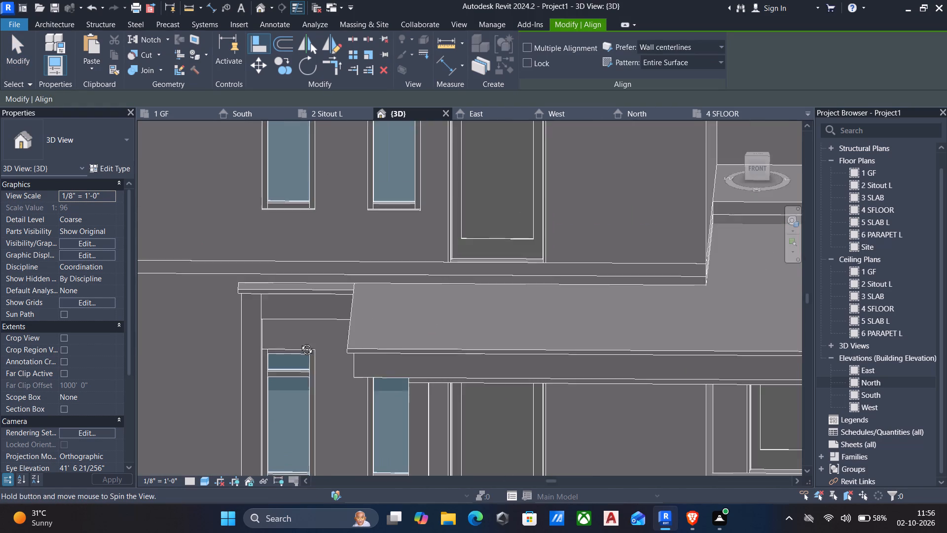
pyautogui.keyDown('shift'); pyautogui.moveTo(299, 342); pyautogui.dragTo(328, 291, button='middle'); pyautogui.keyUp('shift')
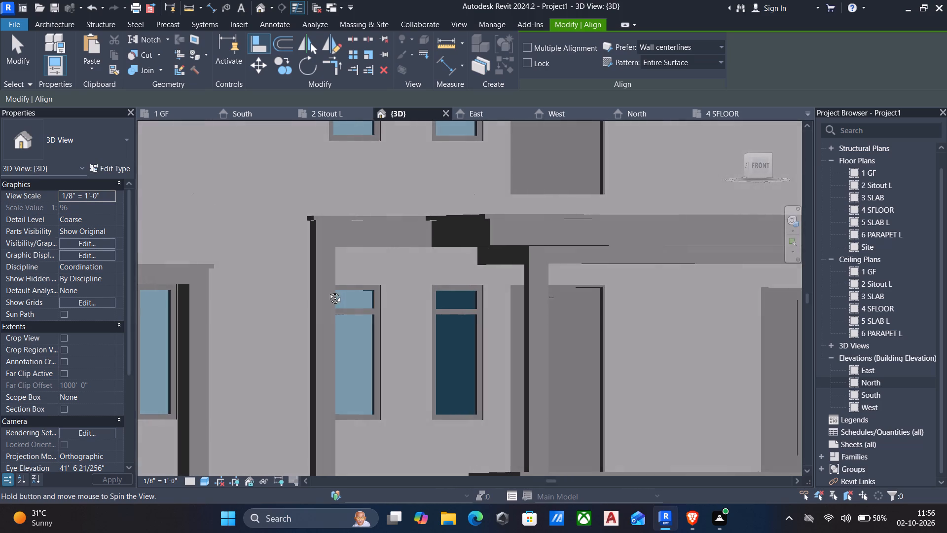
pyautogui.keyDown('shift'); pyautogui.moveTo(328, 291); pyautogui.dragTo(301, 290, button='middle'); pyautogui.keyUp('shift')
pyautogui.keyDown('shift'); pyautogui.scroll(-6, 301, 290); pyautogui.keyUp('shift')
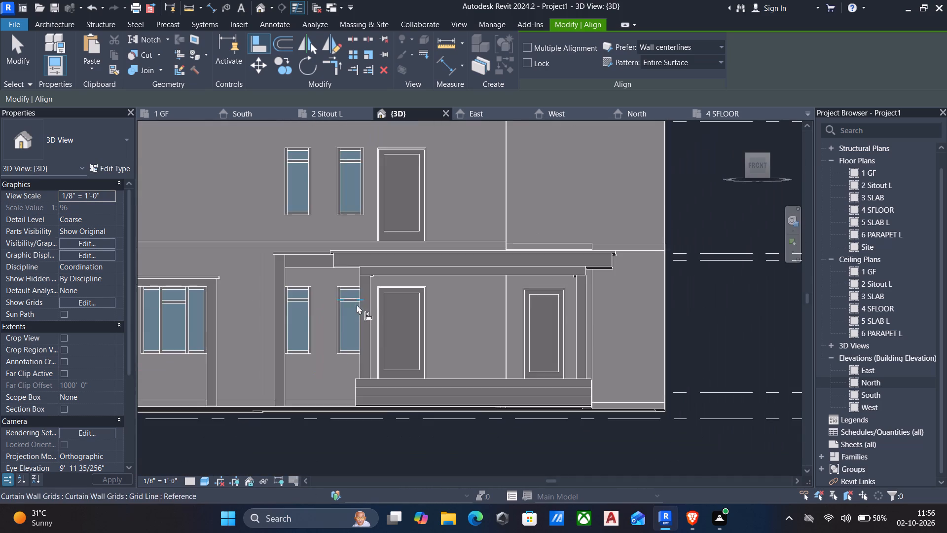
pyautogui.scroll(-3, 359, 307)
pyautogui.keyDown('shift'); pyautogui.moveTo(376, 311); pyautogui.dragTo(290, 356, button='middle'); pyautogui.keyUp('shift')
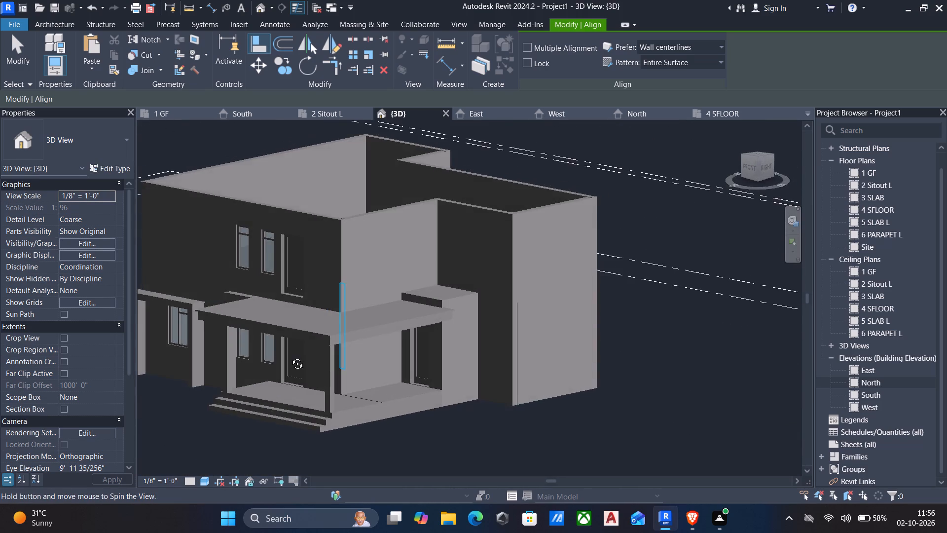
pyautogui.keyDown('shift'); pyautogui.moveTo(290, 356); pyautogui.dragTo(333, 368, button='middle'); pyautogui.keyUp('shift')
pyautogui.press('Escape')
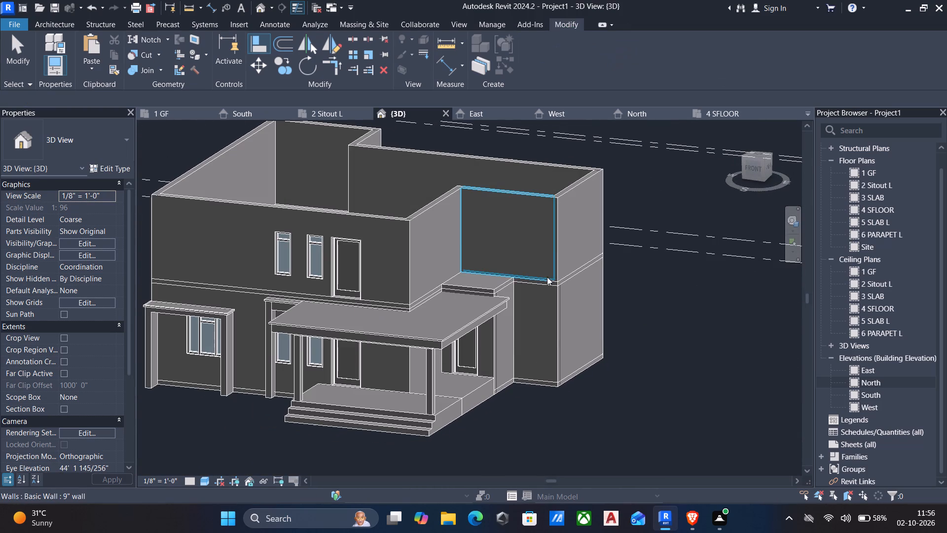
pyautogui.scroll(4, 479, 289)
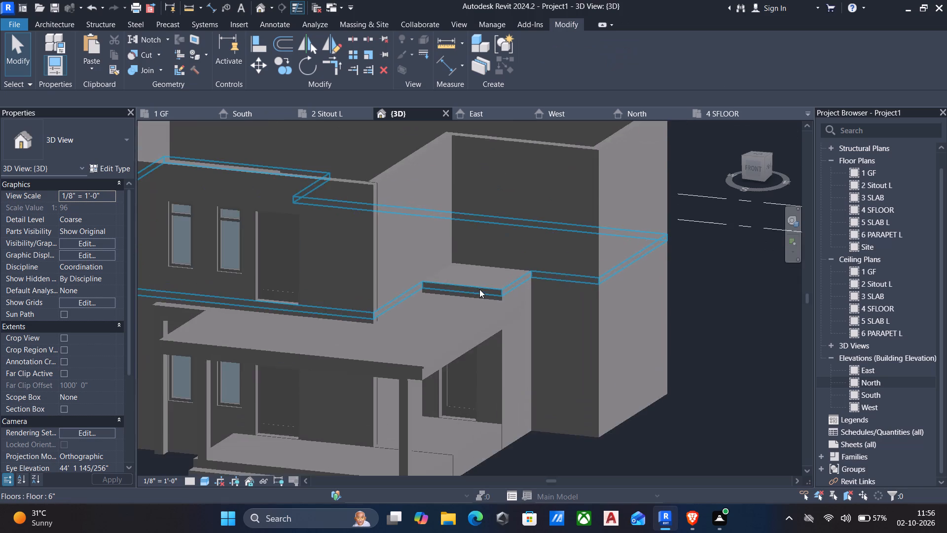
pyautogui.scroll(5, 481, 289)
pyautogui.scroll(-4, 482, 289)
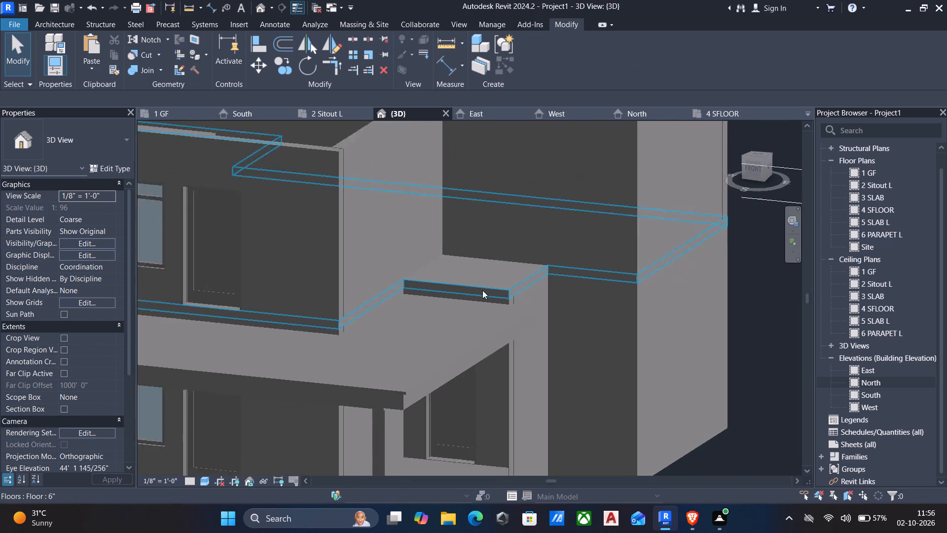
pyautogui.scroll(-1, 482, 290)
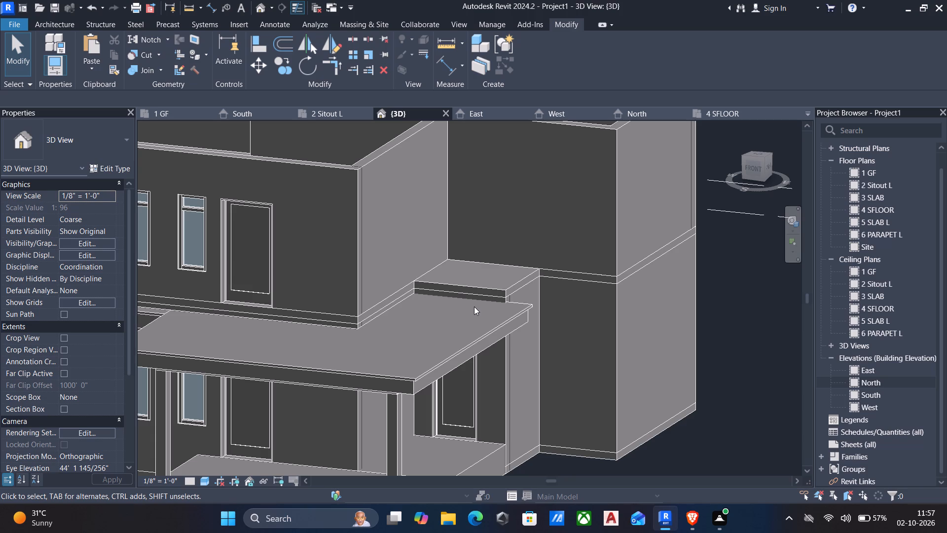
pyautogui.scroll(-5, 274, 312)
pyautogui.keyDown('shift'); pyautogui.moveTo(285, 311); pyautogui.dragTo(285, 311, button='middle'); pyautogui.keyUp('shift')
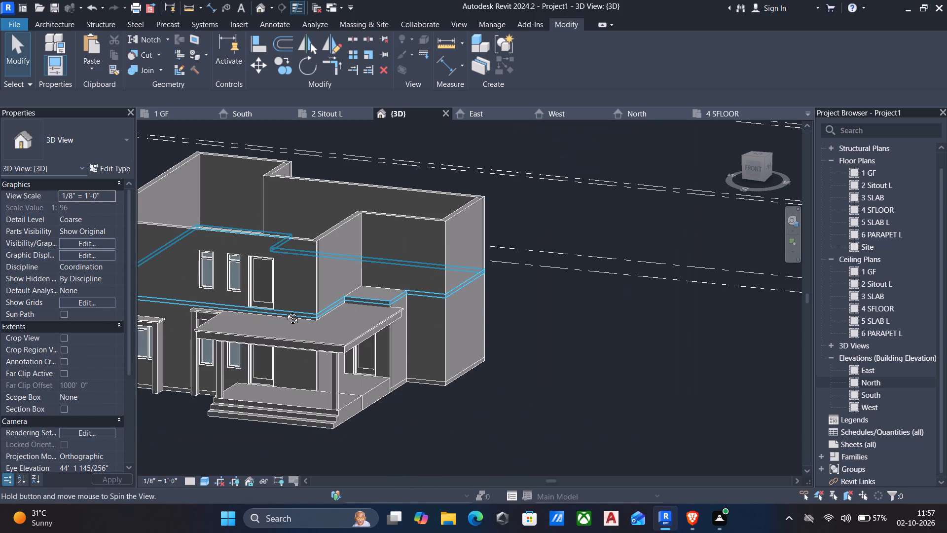
pyautogui.keyDown('shift'); pyautogui.moveTo(285, 311); pyautogui.dragTo(296, 255, button='middle'); pyautogui.keyUp('shift')
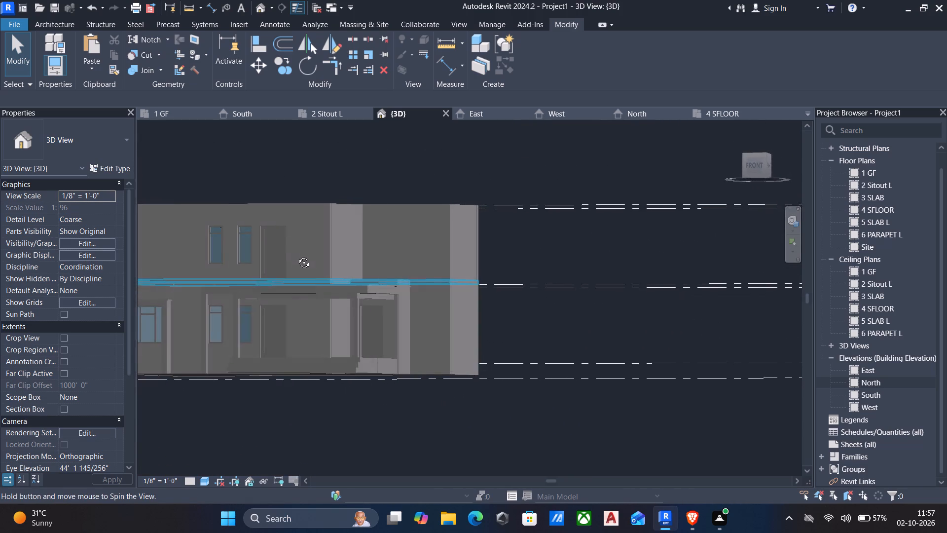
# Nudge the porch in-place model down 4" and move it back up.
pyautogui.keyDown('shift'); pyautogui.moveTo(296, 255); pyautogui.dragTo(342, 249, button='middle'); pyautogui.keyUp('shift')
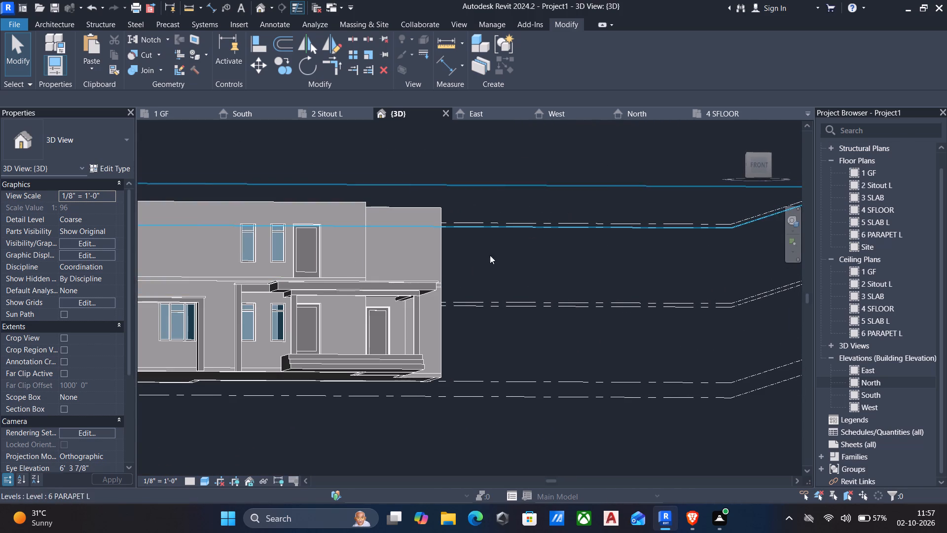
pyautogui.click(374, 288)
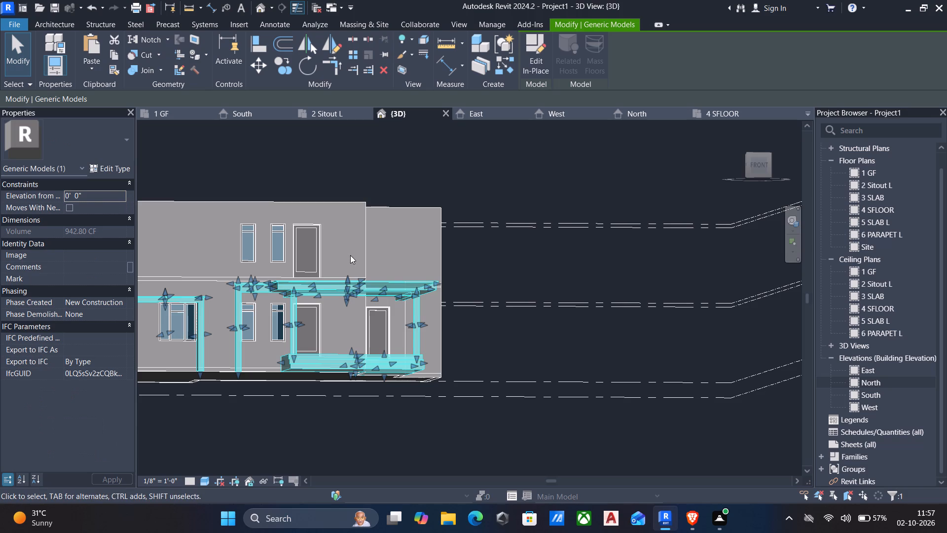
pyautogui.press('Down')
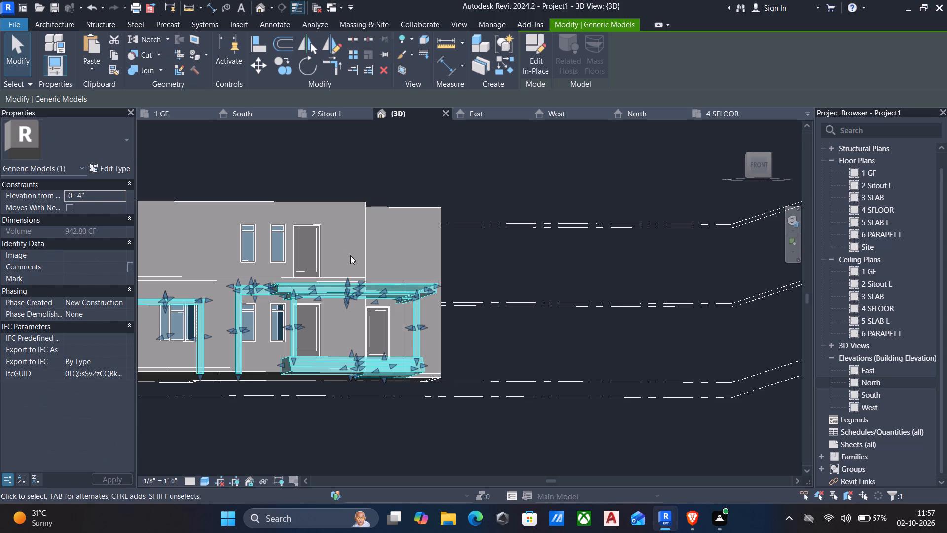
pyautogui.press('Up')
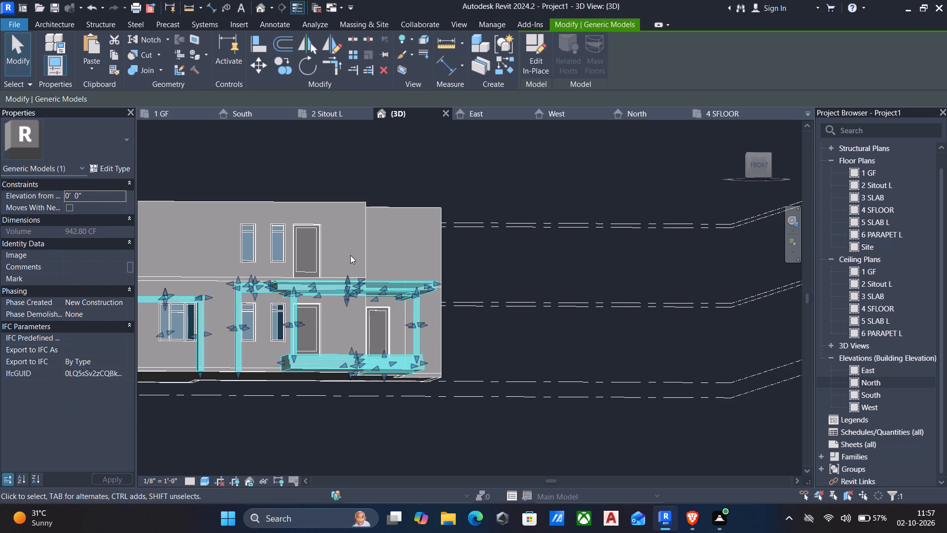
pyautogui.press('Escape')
# Examine the porch roof and its junction with the first-floor slab from the front and side.
pyautogui.scroll(-2, 363, 254)
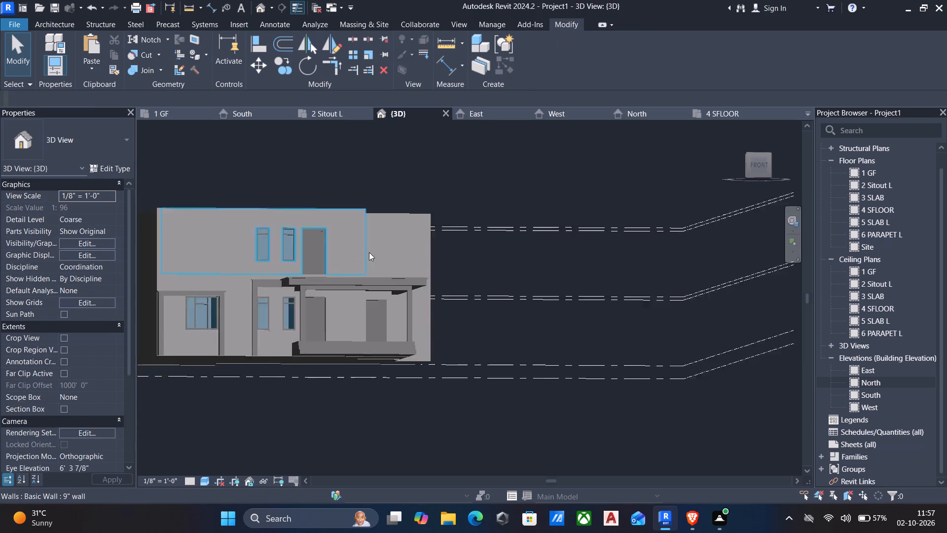
pyautogui.keyDown('shift'); pyautogui.moveTo(454, 262); pyautogui.dragTo(322, 339, button='middle'); pyautogui.keyUp('shift')
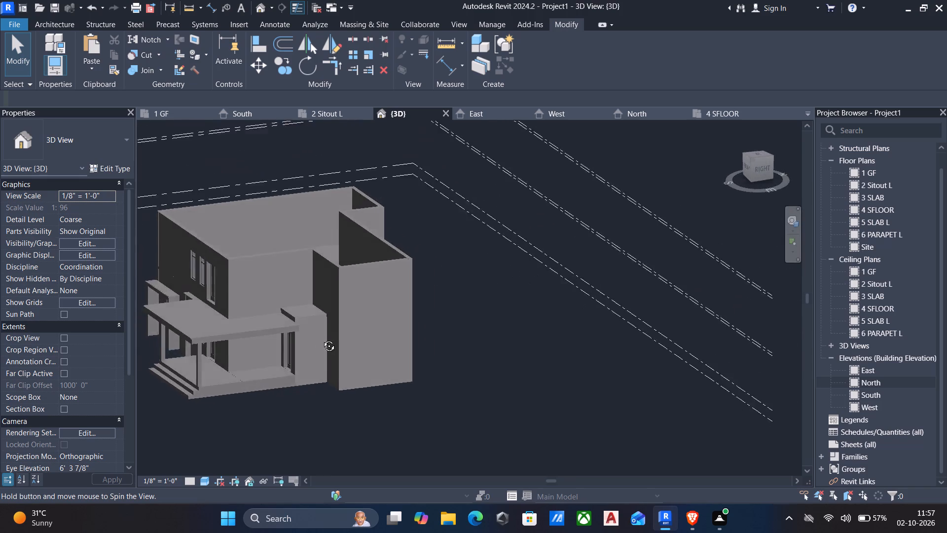
pyautogui.keyDown('shift'); pyautogui.moveTo(322, 339); pyautogui.dragTo(386, 333, button='middle'); pyautogui.keyUp('shift')
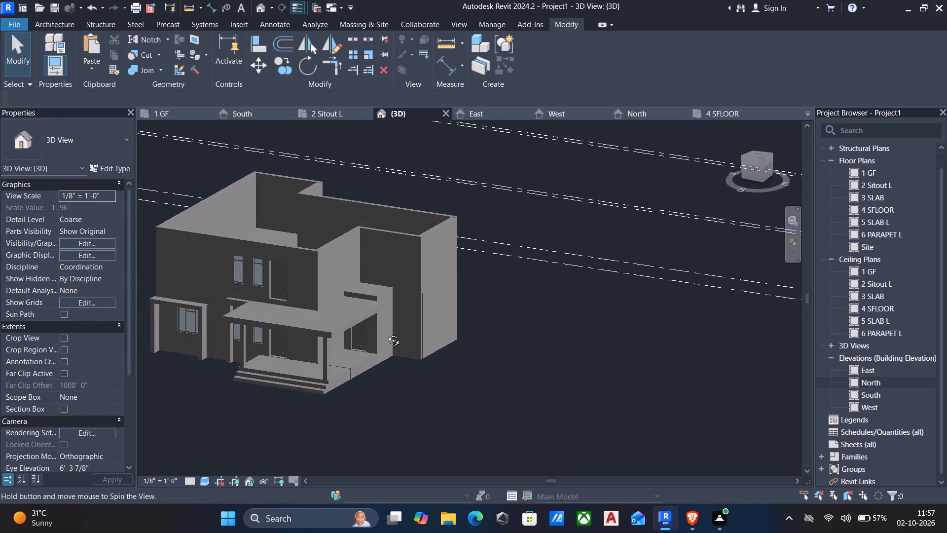
pyautogui.keyDown('shift'); pyautogui.moveTo(386, 333); pyautogui.dragTo(390, 333, button='middle'); pyautogui.keyUp('shift')
pyautogui.scroll(6, 296, 299)
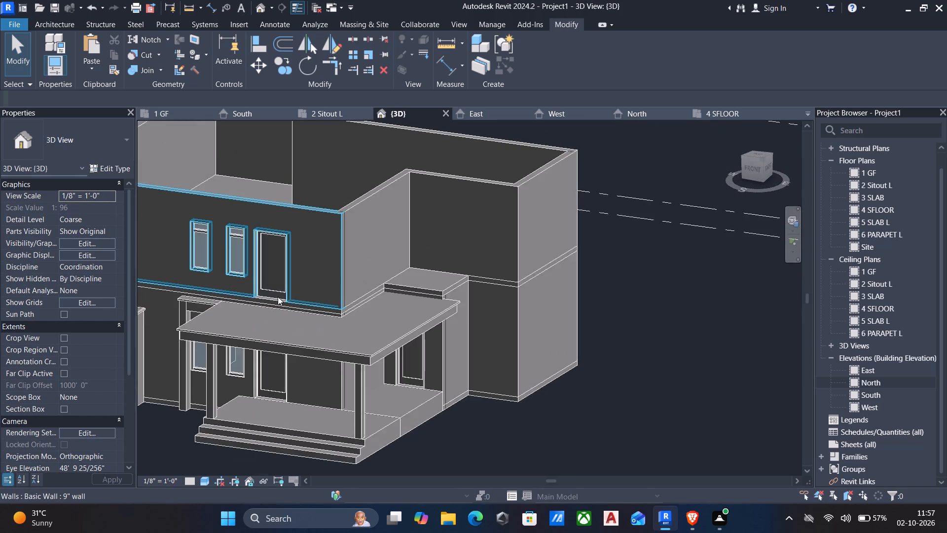
pyautogui.scroll(2, 278, 297)
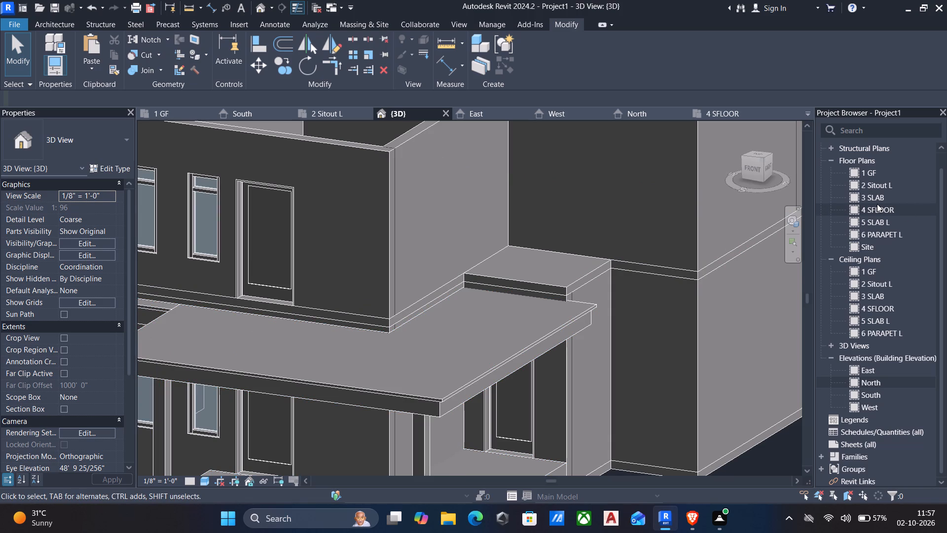
# In the North elevation, set the 3 SLAB level 11' above the 2 Sitout L level.
pyautogui.doubleClick(865, 188)
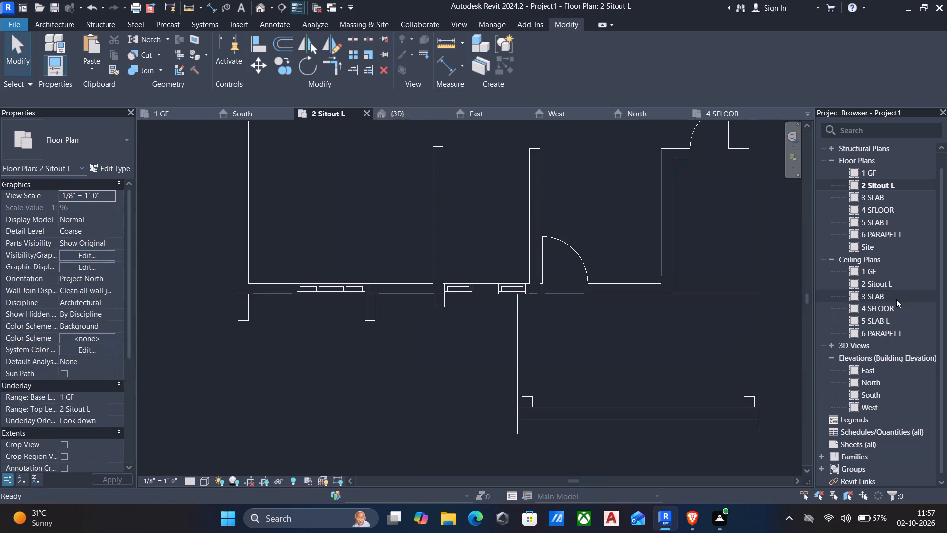
pyautogui.doubleClick(865, 380)
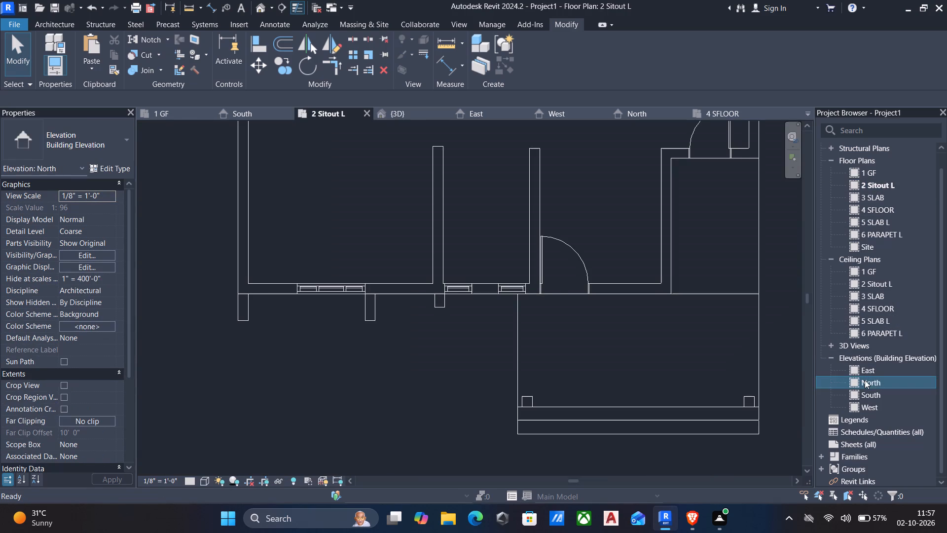
pyautogui.scroll(-11, 364, 273)
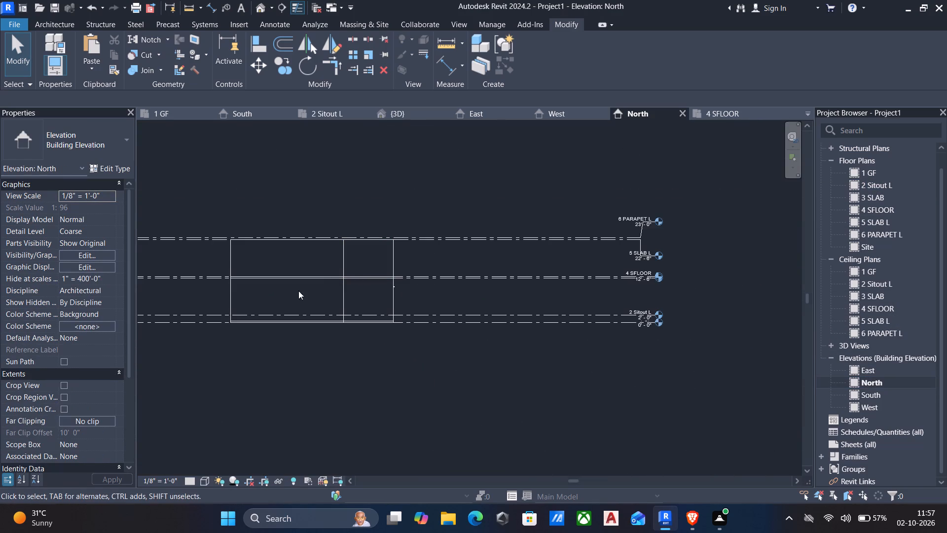
pyautogui.scroll(4, 225, 273)
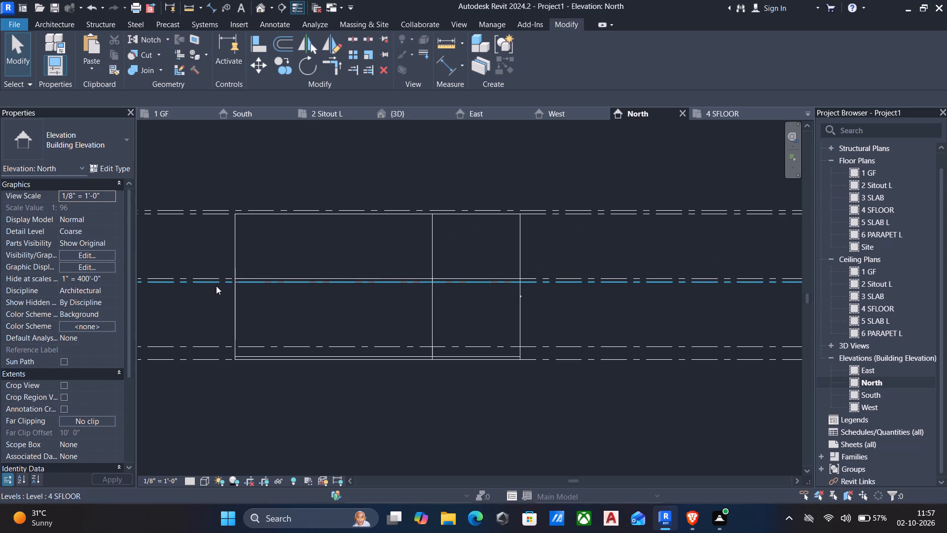
pyautogui.click(218, 281)
pyautogui.scroll(-4, 216, 290)
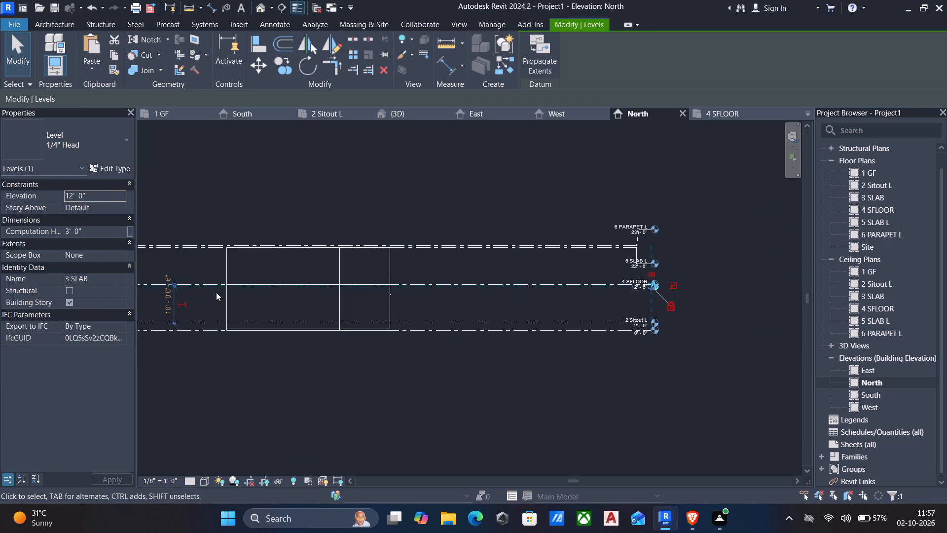
pyautogui.moveTo(216, 292); pyautogui.dragTo(223, 292, button='middle')
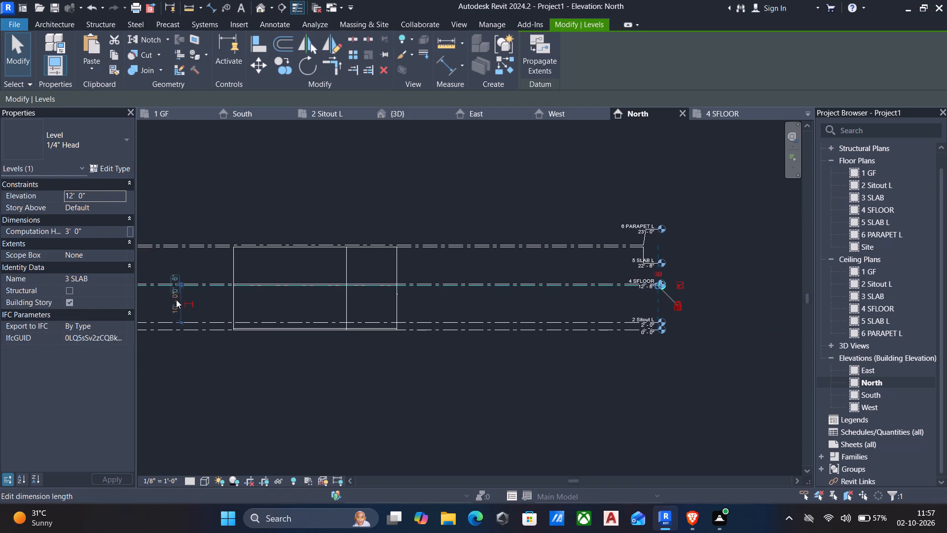
pyautogui.click(175, 308)
pyautogui.press('1')
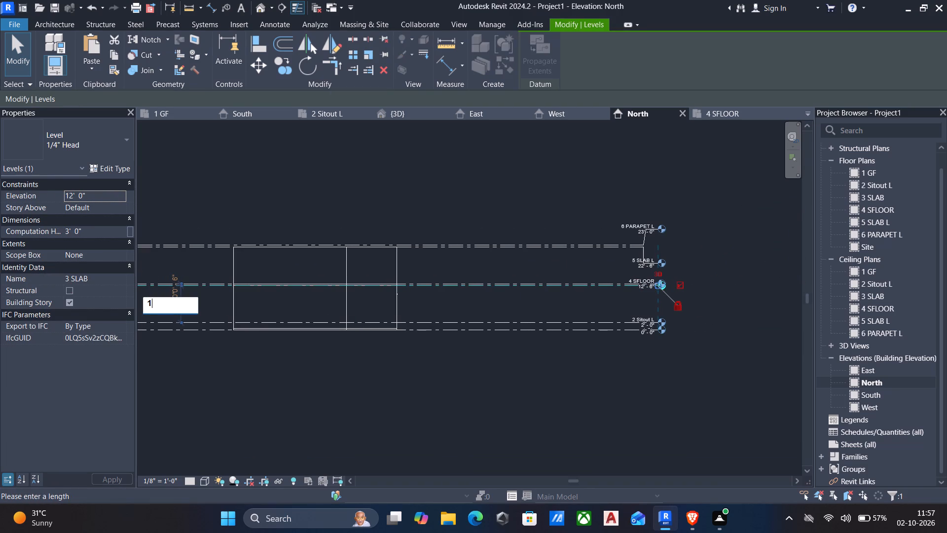
pyautogui.press('1')
pyautogui.press("'")
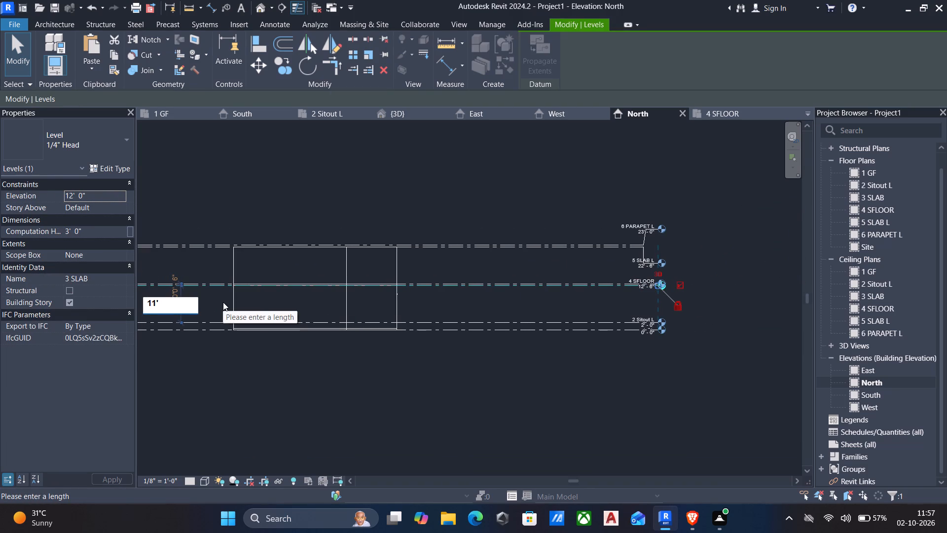
pyautogui.press('Return')
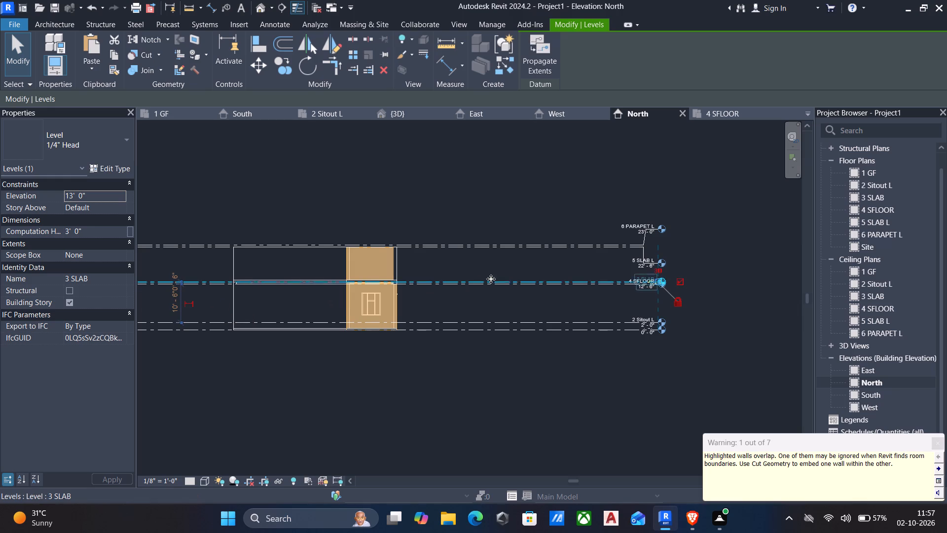
pyautogui.press('Escape')
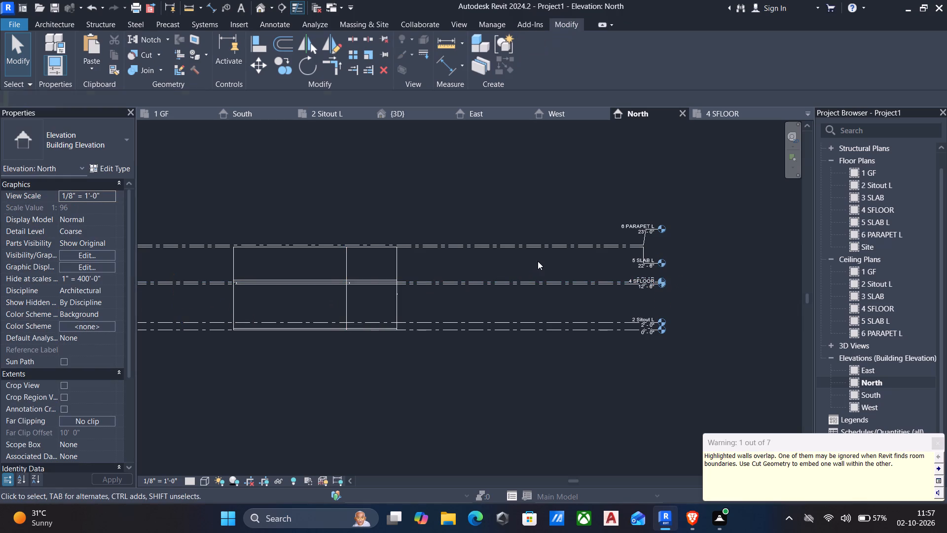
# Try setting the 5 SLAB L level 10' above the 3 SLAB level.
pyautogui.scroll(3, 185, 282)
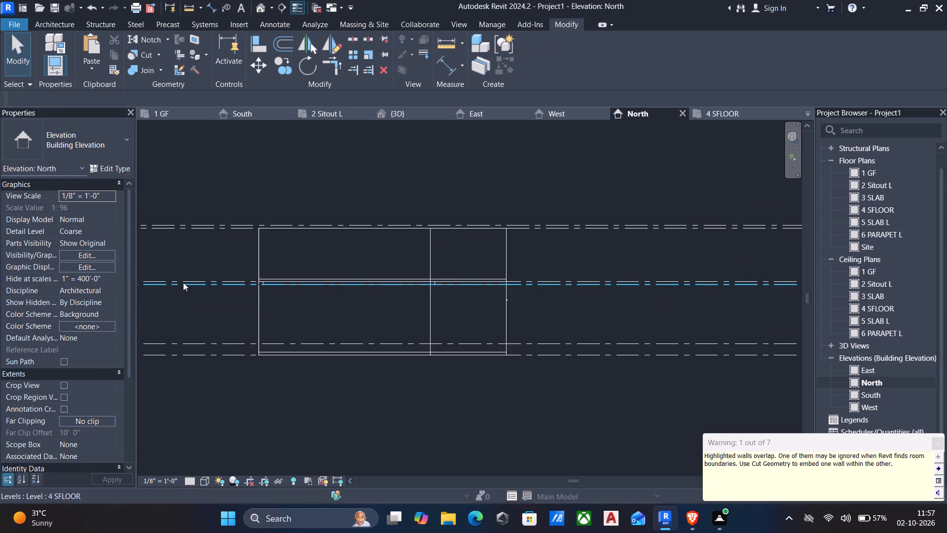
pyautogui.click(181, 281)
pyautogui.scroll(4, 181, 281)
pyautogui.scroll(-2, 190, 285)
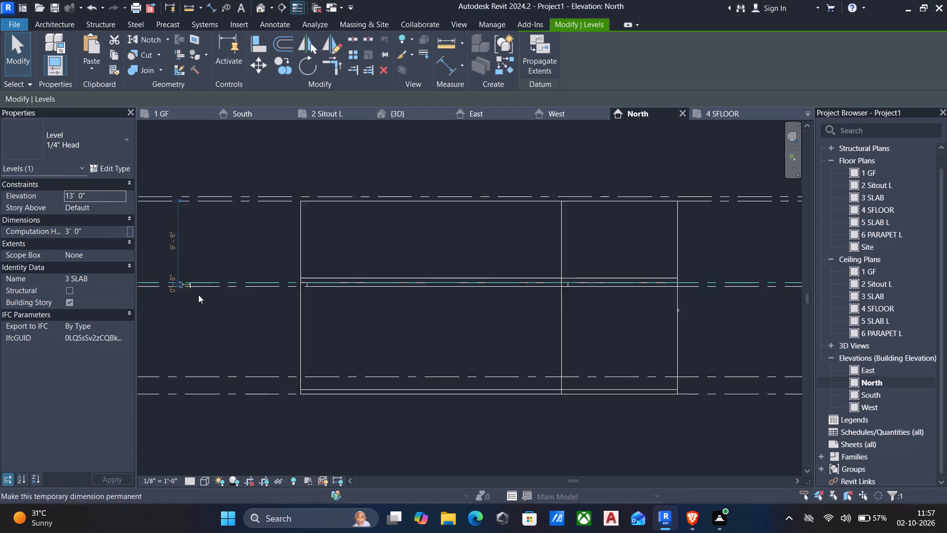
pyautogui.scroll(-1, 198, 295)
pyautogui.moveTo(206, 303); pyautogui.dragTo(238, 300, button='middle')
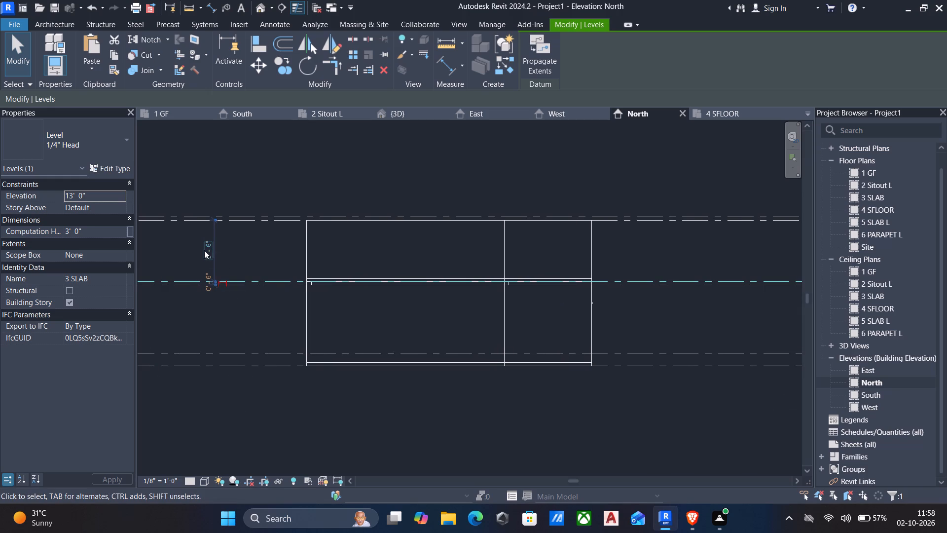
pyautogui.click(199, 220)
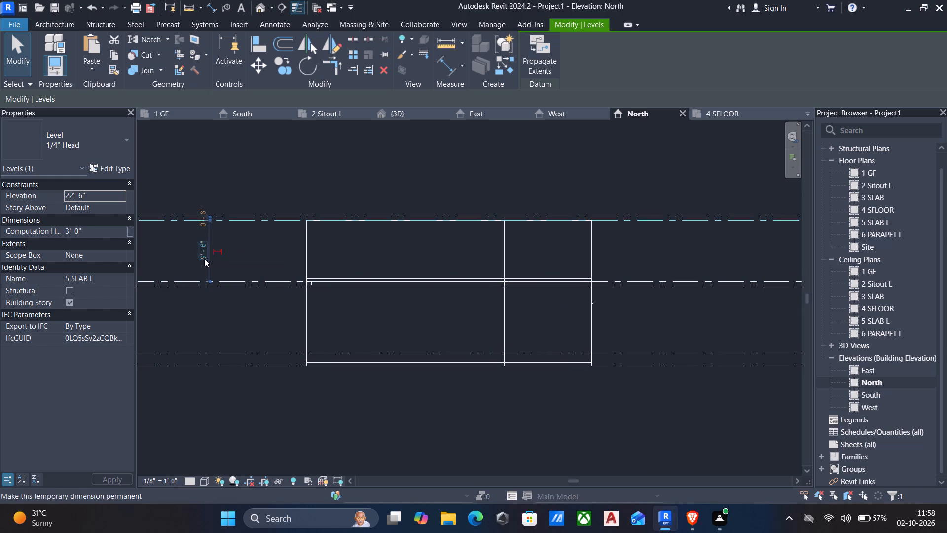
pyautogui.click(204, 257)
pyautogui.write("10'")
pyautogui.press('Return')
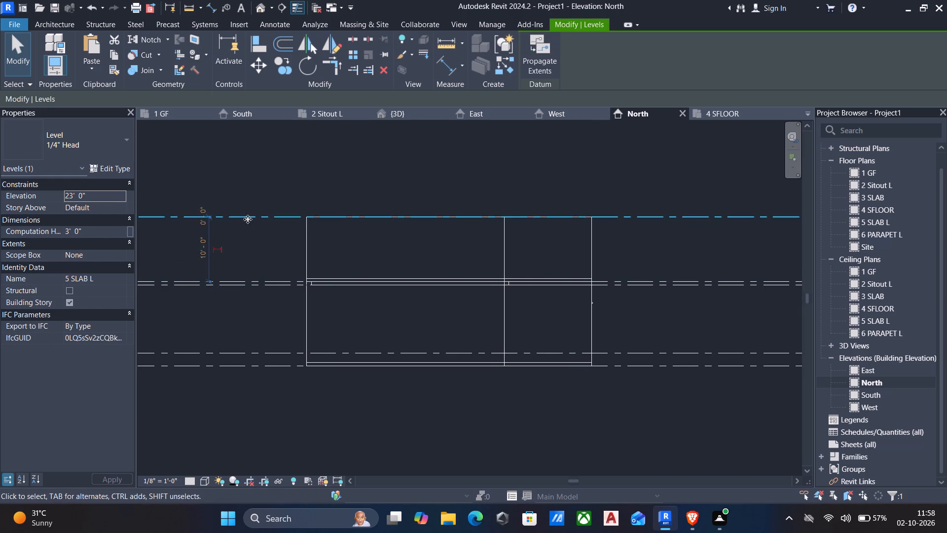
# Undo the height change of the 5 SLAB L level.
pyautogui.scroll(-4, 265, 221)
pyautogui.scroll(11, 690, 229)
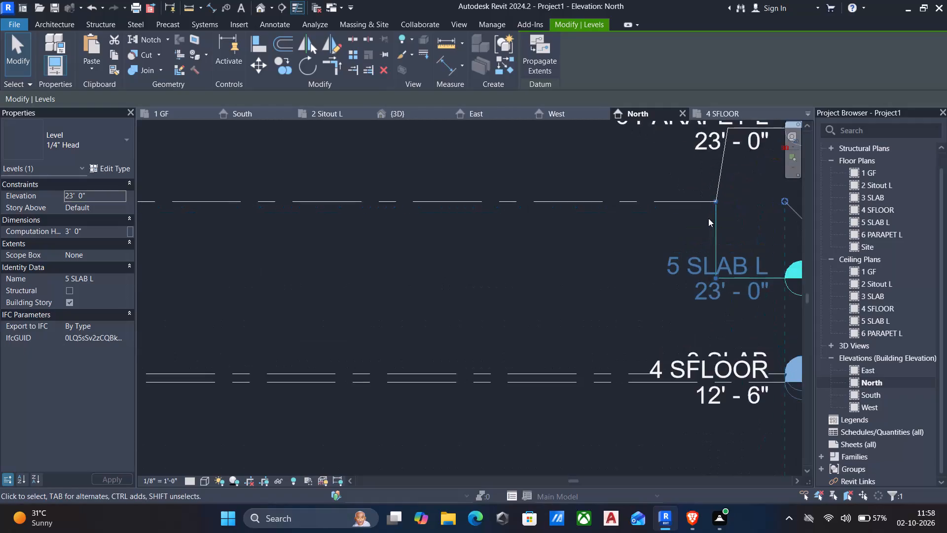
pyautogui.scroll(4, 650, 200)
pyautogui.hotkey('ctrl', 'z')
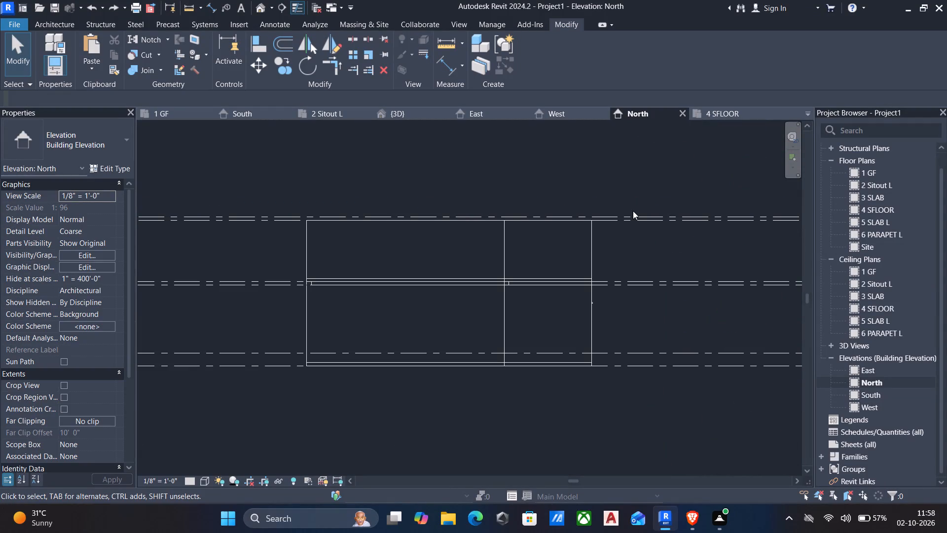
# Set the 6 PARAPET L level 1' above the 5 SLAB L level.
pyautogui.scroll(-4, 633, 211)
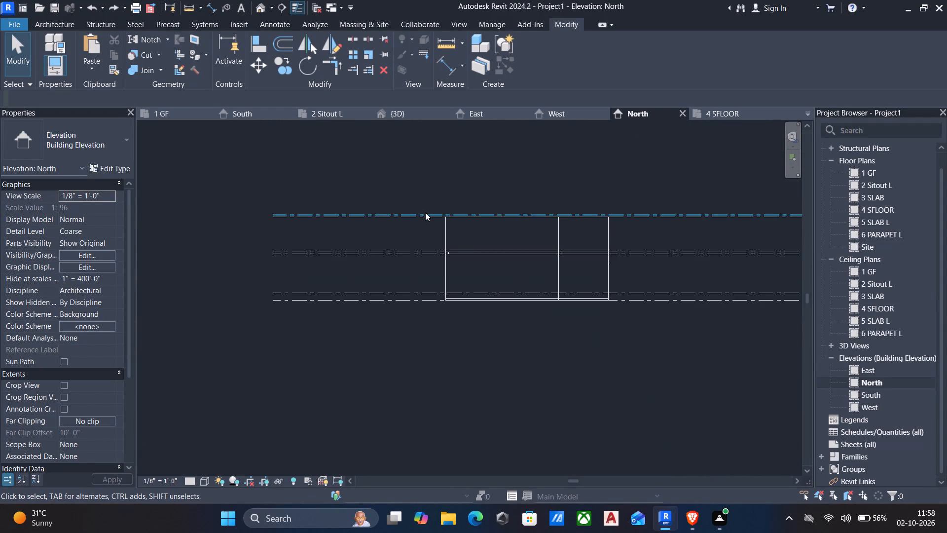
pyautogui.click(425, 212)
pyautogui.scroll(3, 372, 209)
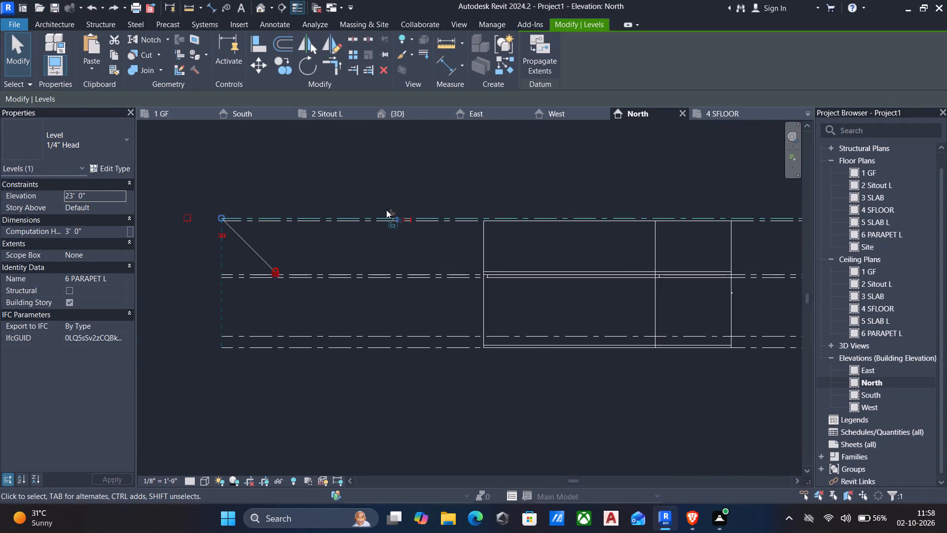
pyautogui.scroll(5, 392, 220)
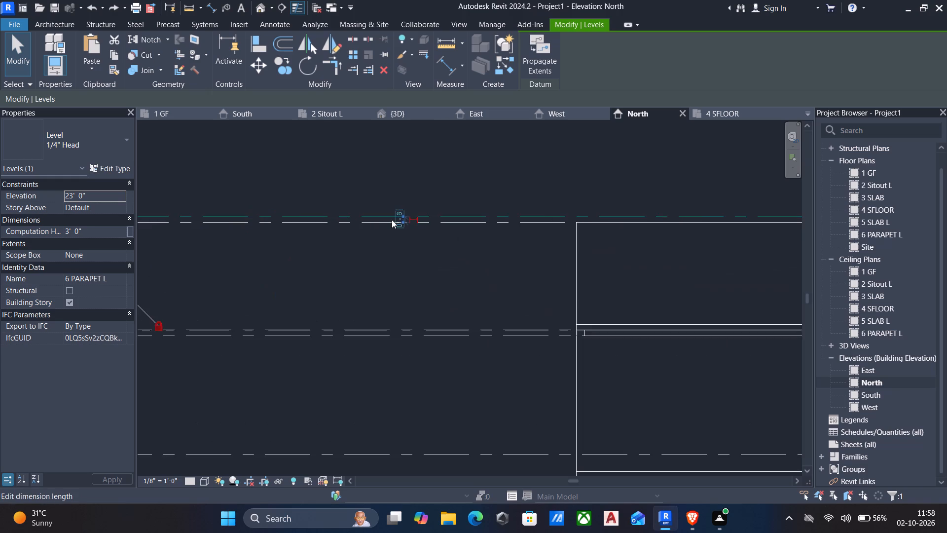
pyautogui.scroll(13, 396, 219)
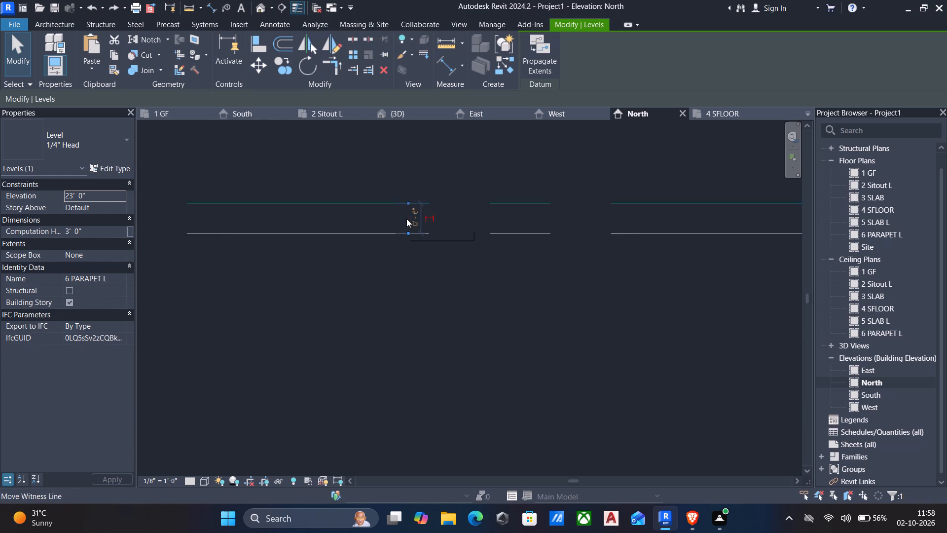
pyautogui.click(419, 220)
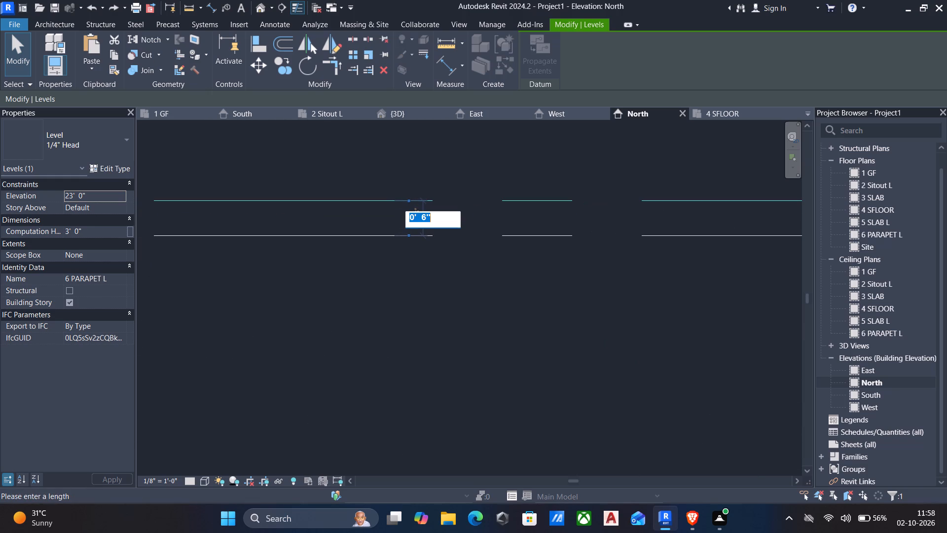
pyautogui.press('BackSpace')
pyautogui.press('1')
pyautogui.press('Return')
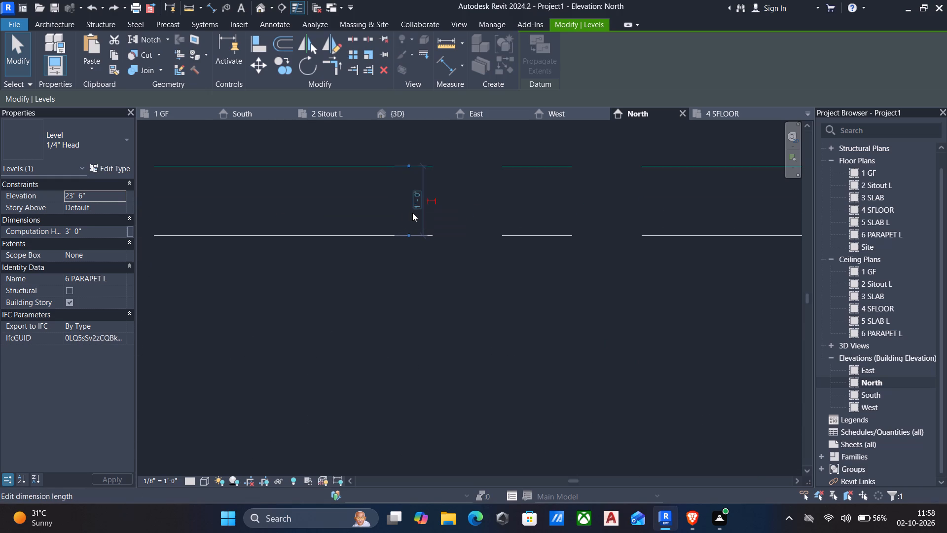
# Set the spacing between the 6 PARAPET L and 5 SLAB L levels to 2'.
pyautogui.scroll(-6, 422, 219)
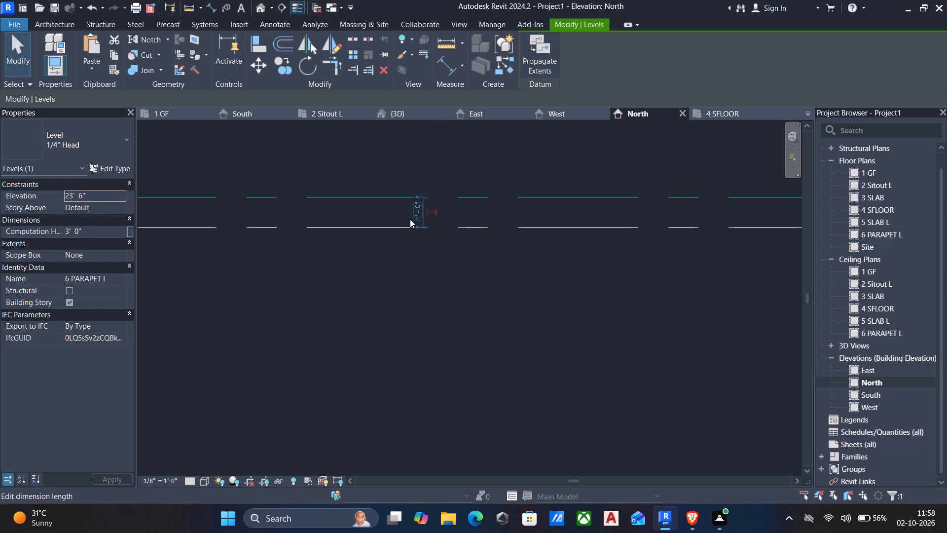
pyautogui.click(415, 214)
pyautogui.write("2'")
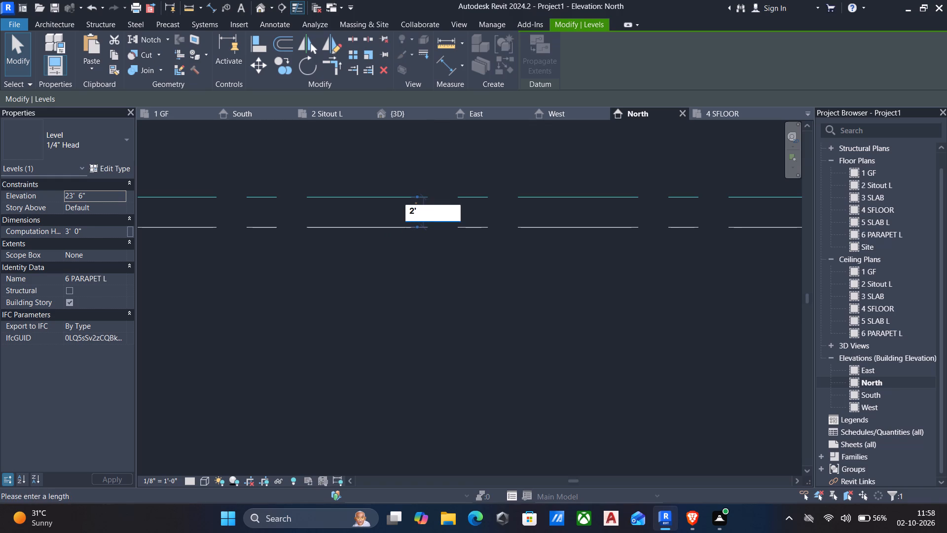
pyautogui.press('Return')
# Set the 5 SLAB L level 10' above the 3 SLAB level.
pyautogui.scroll(-11, 402, 227)
pyautogui.click(351, 236)
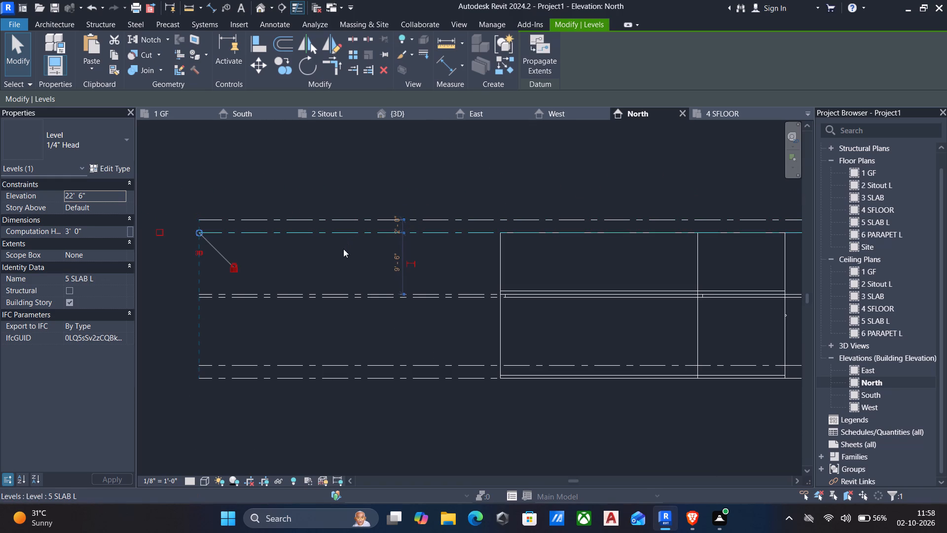
pyautogui.click(393, 258)
pyautogui.write("10'")
pyautogui.press('Return')
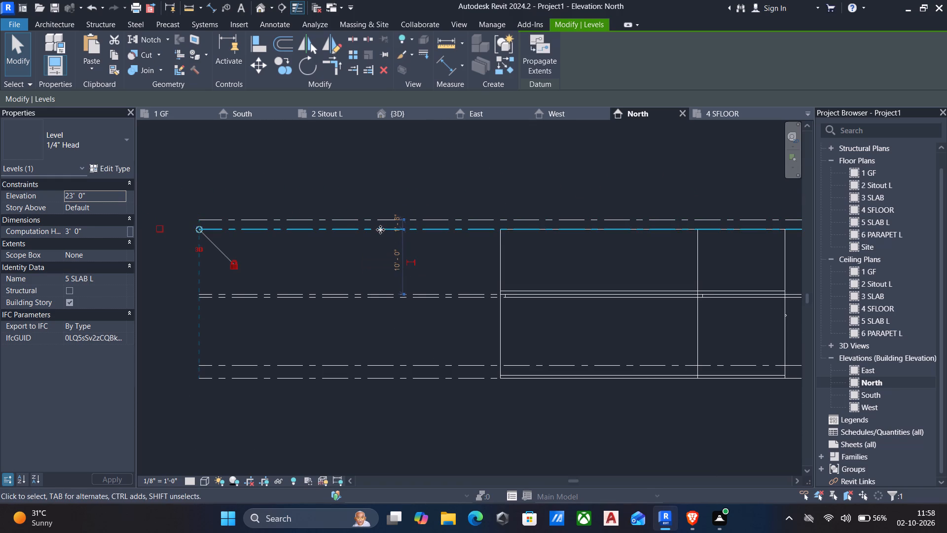
# Set the spacing between the 6 PARAPET L and 5 SLAB L levels to 6".
pyautogui.click(381, 220)
pyautogui.scroll(4, 396, 224)
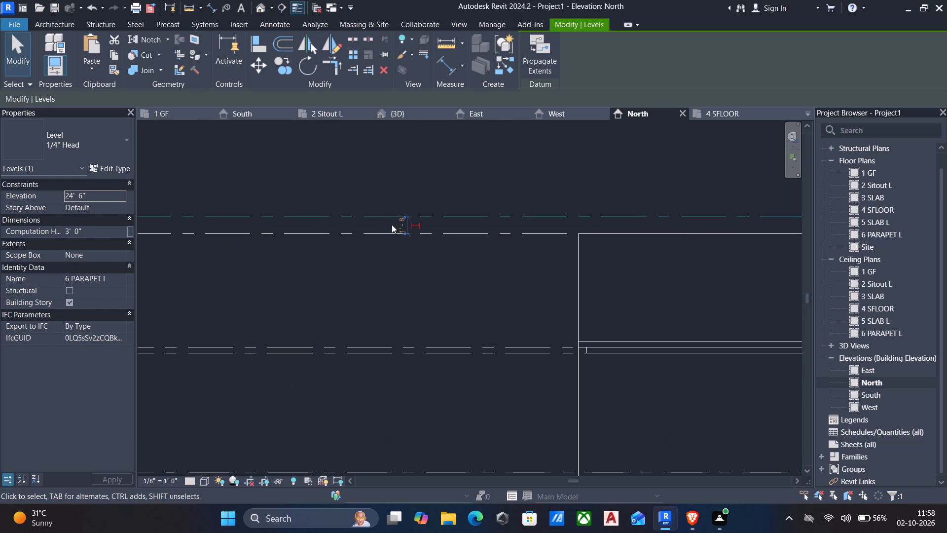
pyautogui.click(400, 223)
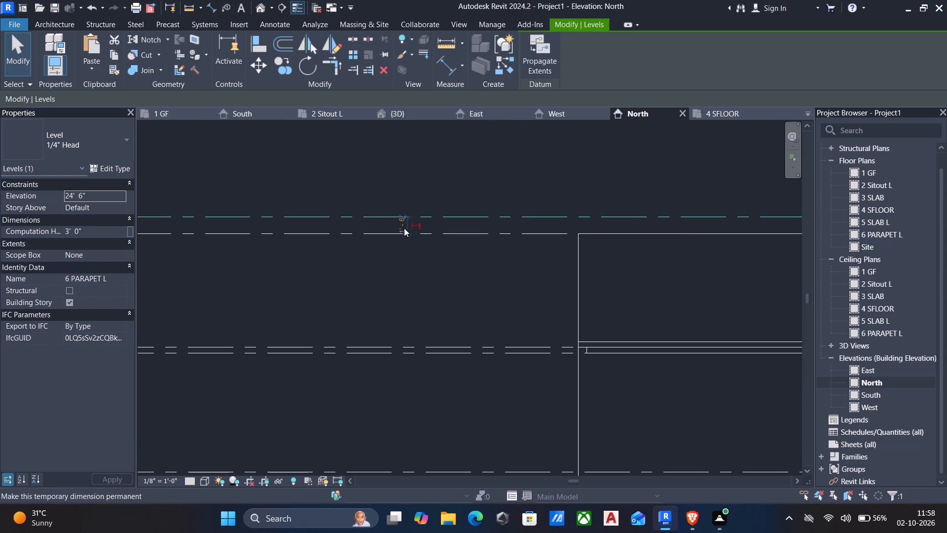
pyautogui.scroll(6, 400, 223)
pyautogui.click(410, 225)
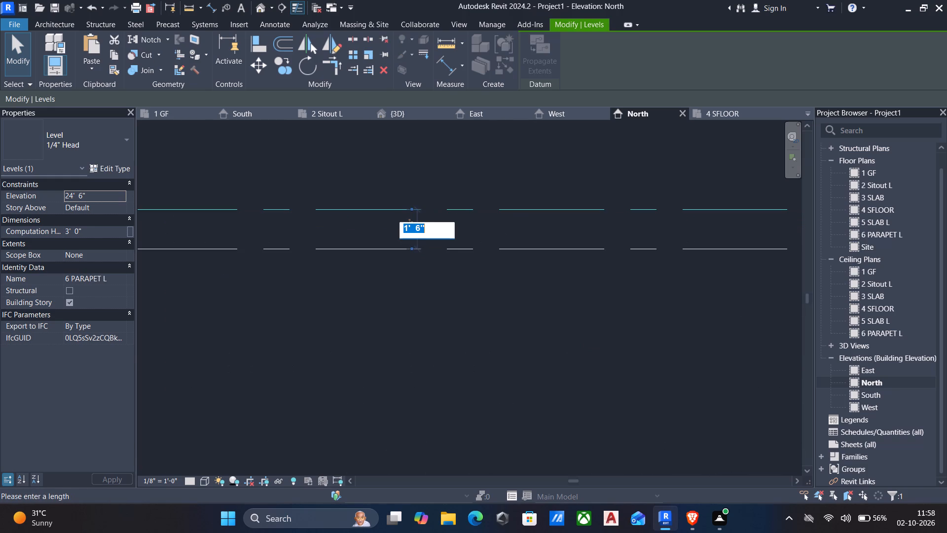
pyautogui.press('6')
pyautogui.hotkey('shift', '"')
pyautogui.press('Return')
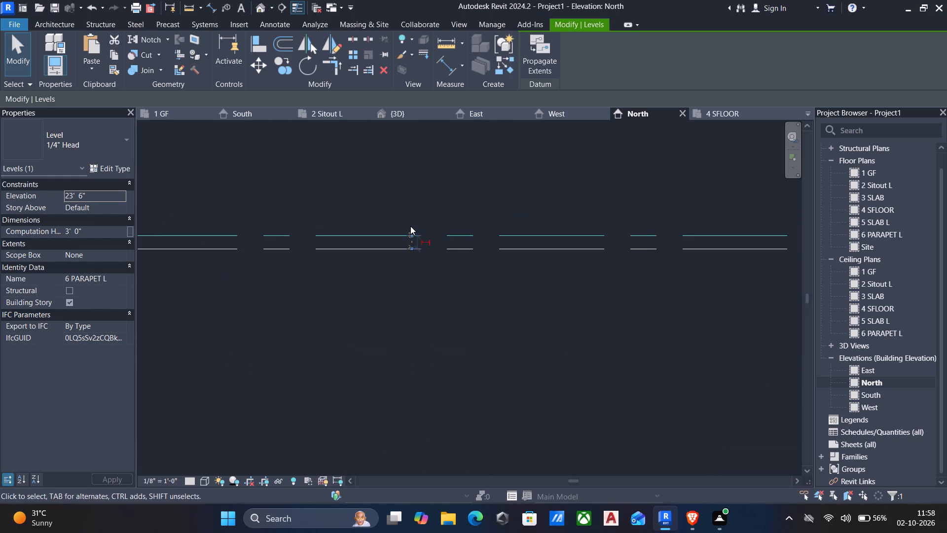
pyautogui.scroll(-5, 410, 234)
pyautogui.press('Escape')
# In the 3D view, nudge the upper-floor front door upward to a sill height of 1' 0".
pyautogui.scroll(-6, 411, 230)
pyautogui.scroll(4, 473, 272)
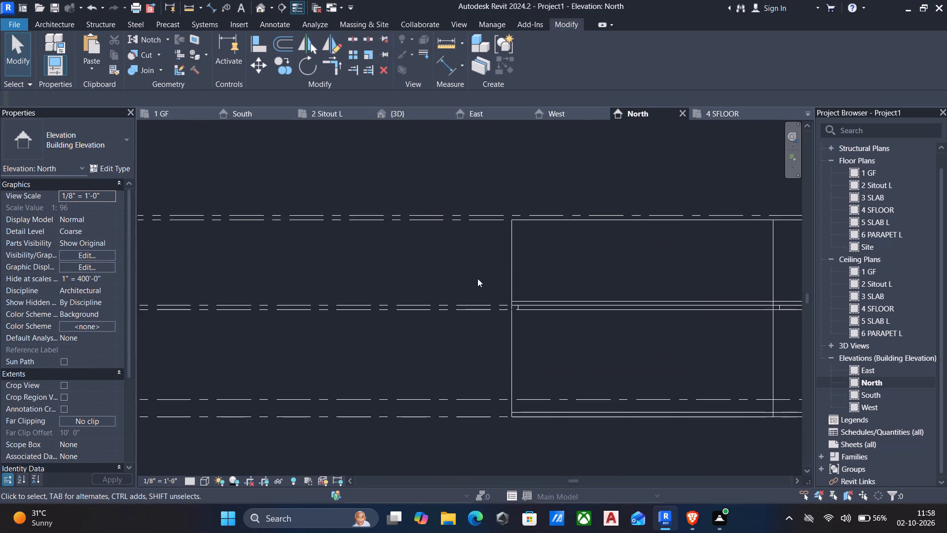
pyautogui.scroll(5, 541, 322)
pyautogui.scroll(-7, 555, 299)
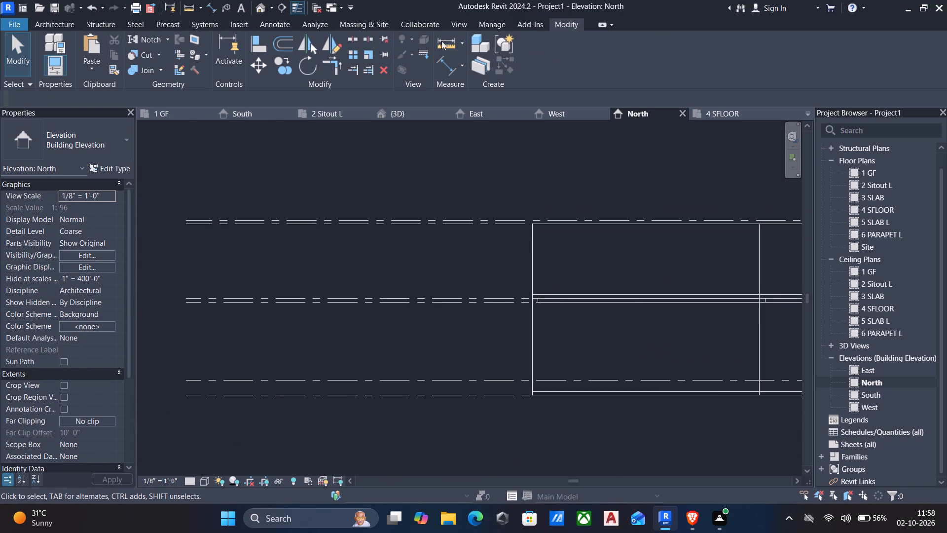
pyautogui.scroll(-1, 342, 161)
pyautogui.click(404, 116)
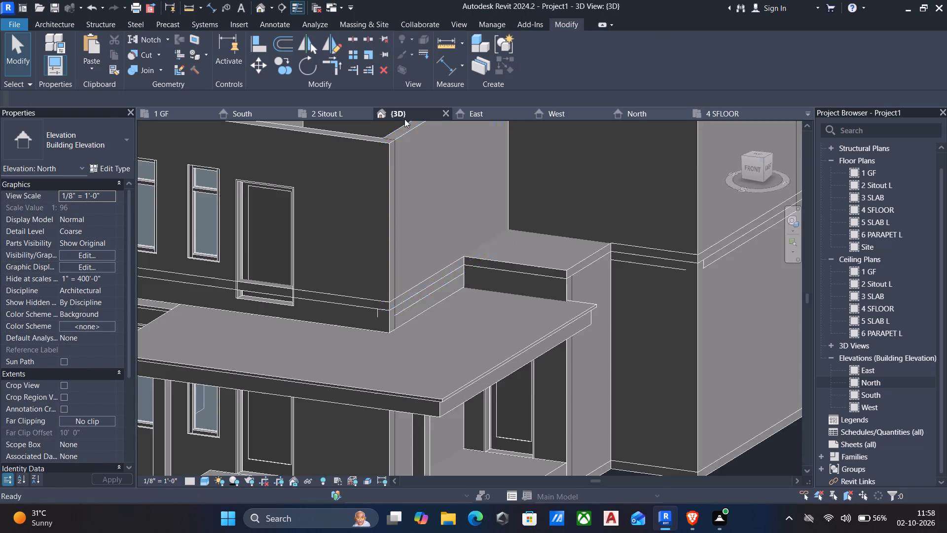
pyautogui.scroll(-4, 430, 225)
pyautogui.scroll(4, 283, 321)
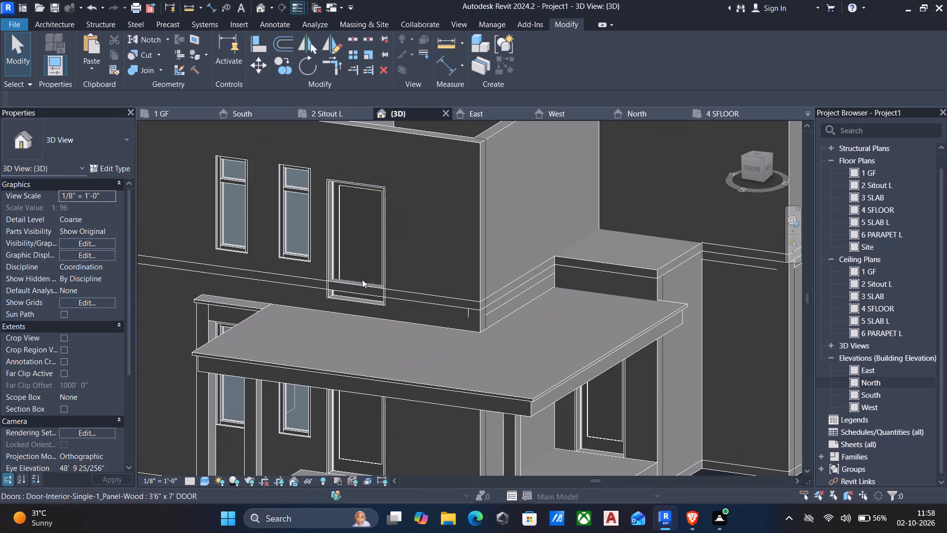
pyautogui.scroll(4, 359, 280)
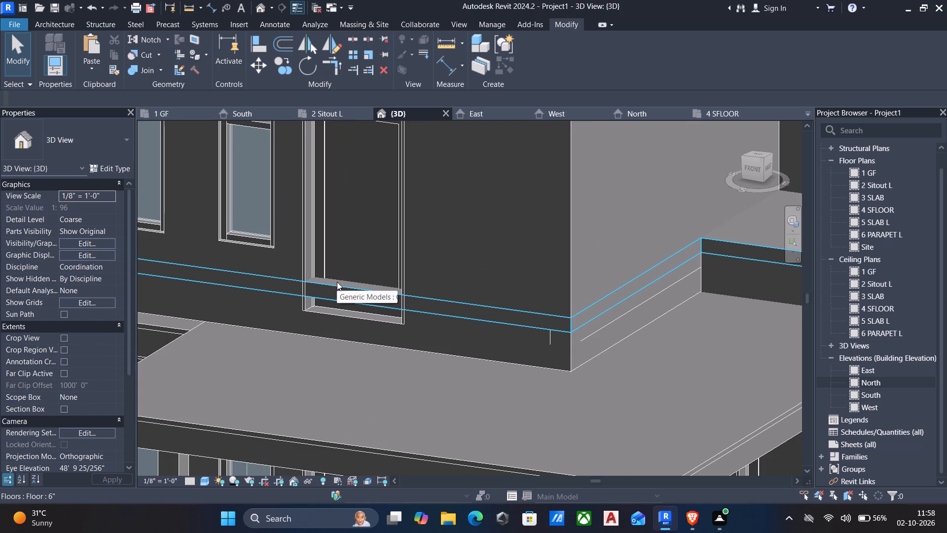
pyautogui.scroll(-3, 338, 292)
pyautogui.click(339, 307)
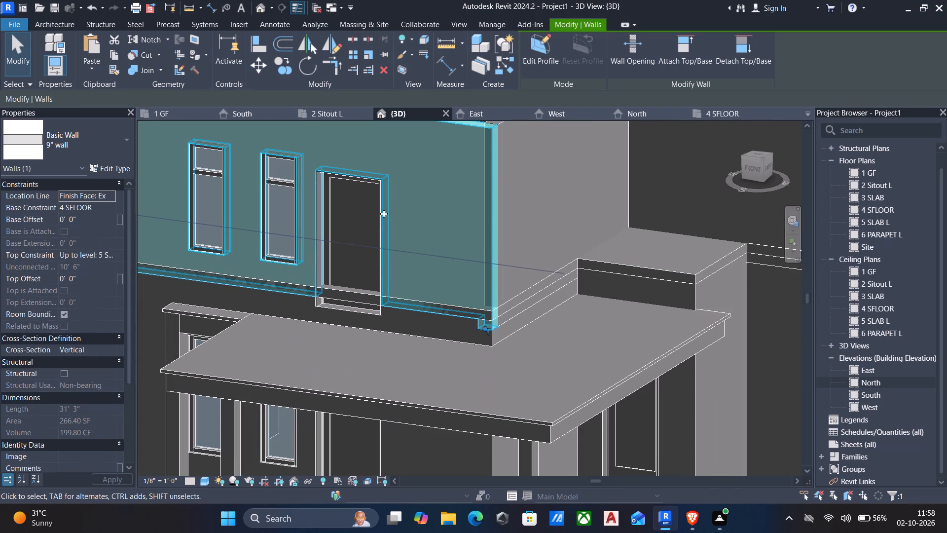
pyautogui.press('Escape')
pyautogui.click(348, 178)
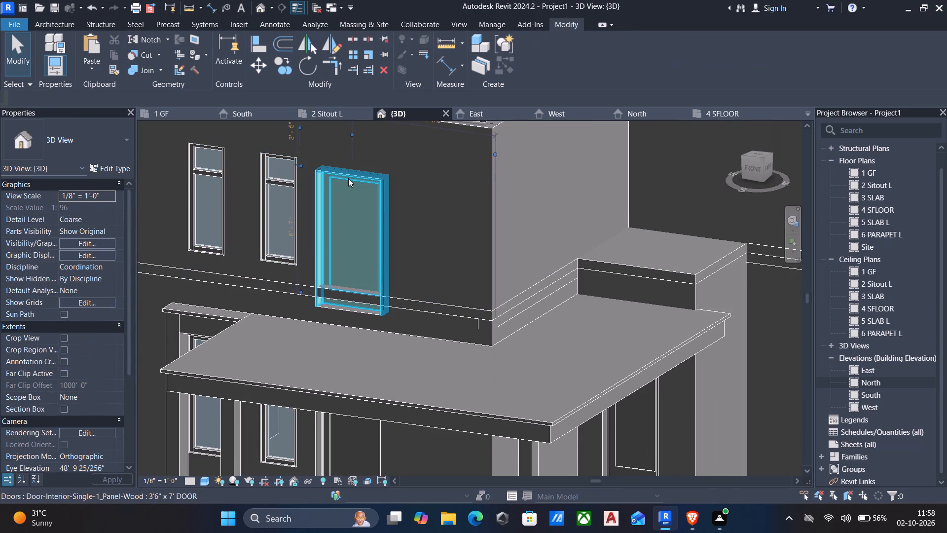
pyautogui.press('Up')
pyautogui.press('Up')
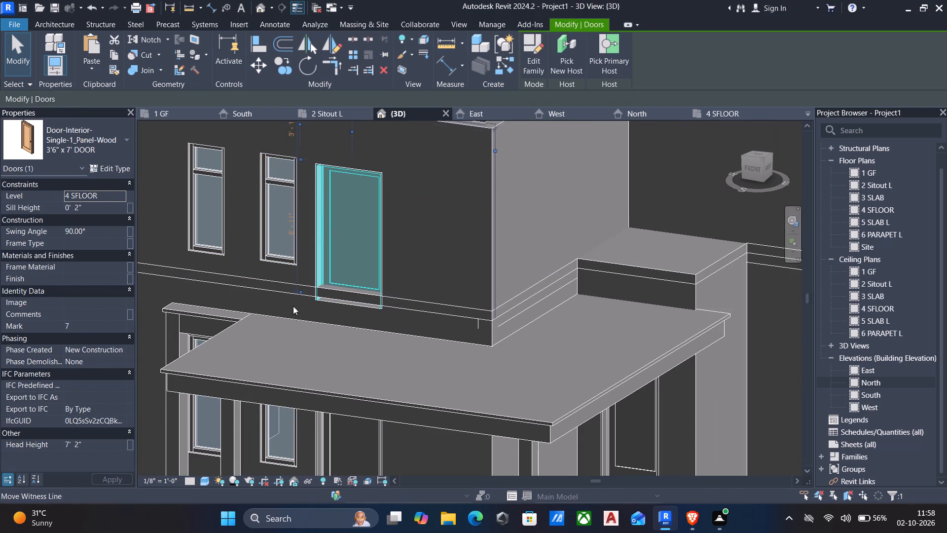
pyautogui.press('Up')
pyautogui.scroll(4, 305, 310)
pyautogui.press('Up')
pyautogui.press('Up')
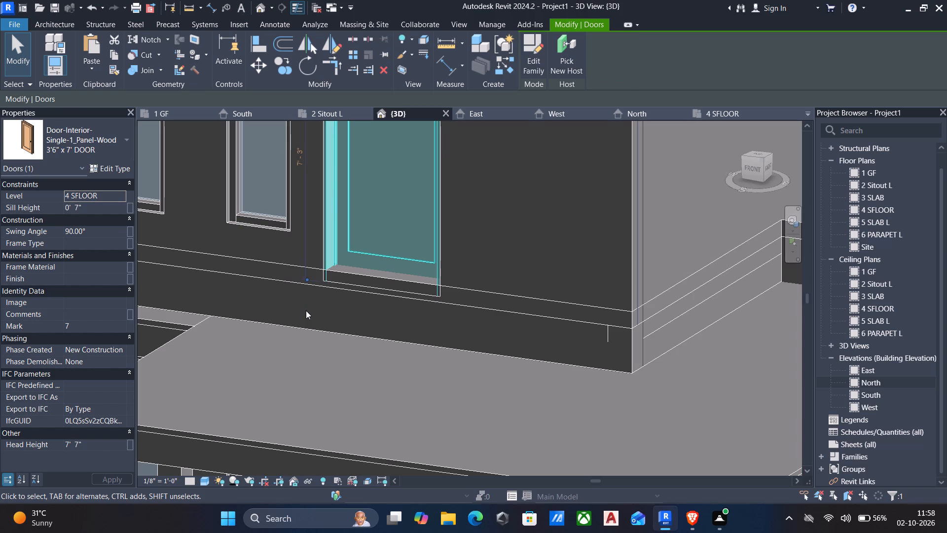
pyautogui.press('Up')
pyautogui.press('Up')
pyautogui.press('Up')
pyautogui.press('Up')
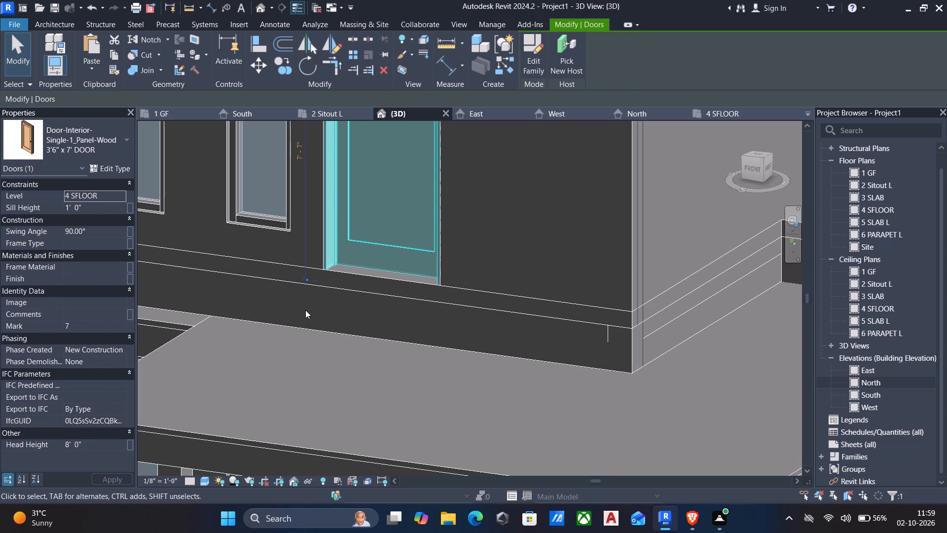
pyautogui.scroll(-3, 303, 306)
pyautogui.press('Escape')
# In the front 3D view, align the top of the ground-floor window nearest the porch with the top of the door beside it.
pyautogui.scroll(-5, 309, 318)
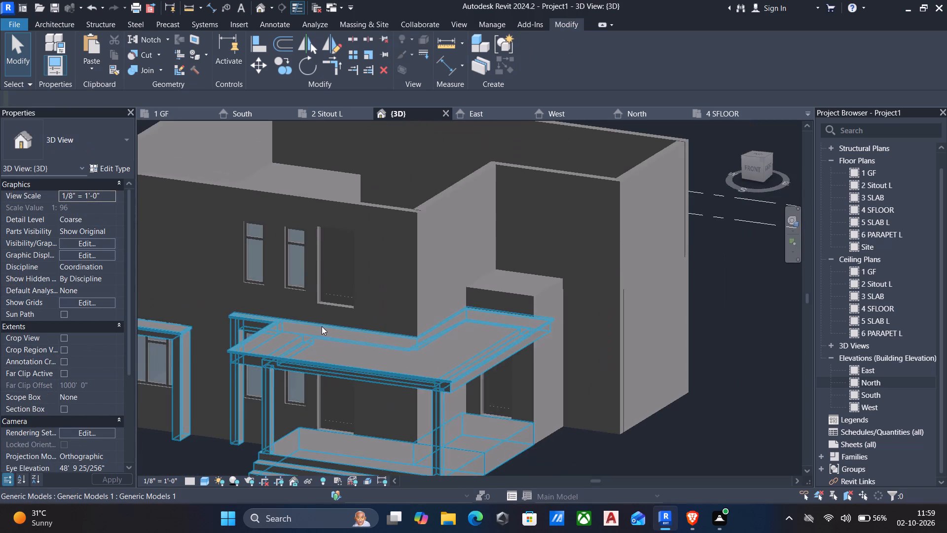
pyautogui.keyDown('shift'); pyautogui.moveTo(299, 350); pyautogui.dragTo(389, 305, button='middle'); pyautogui.keyUp('shift')
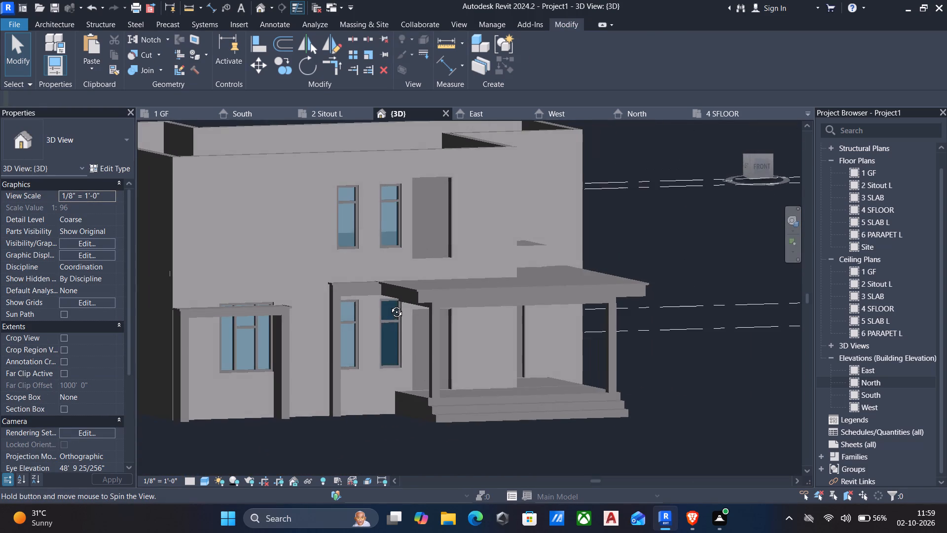
pyautogui.keyDown('shift'); pyautogui.moveTo(389, 305); pyautogui.dragTo(342, 295, button='middle'); pyautogui.keyUp('shift')
pyautogui.moveTo(340, 296); pyautogui.dragTo(400, 281, button='middle')
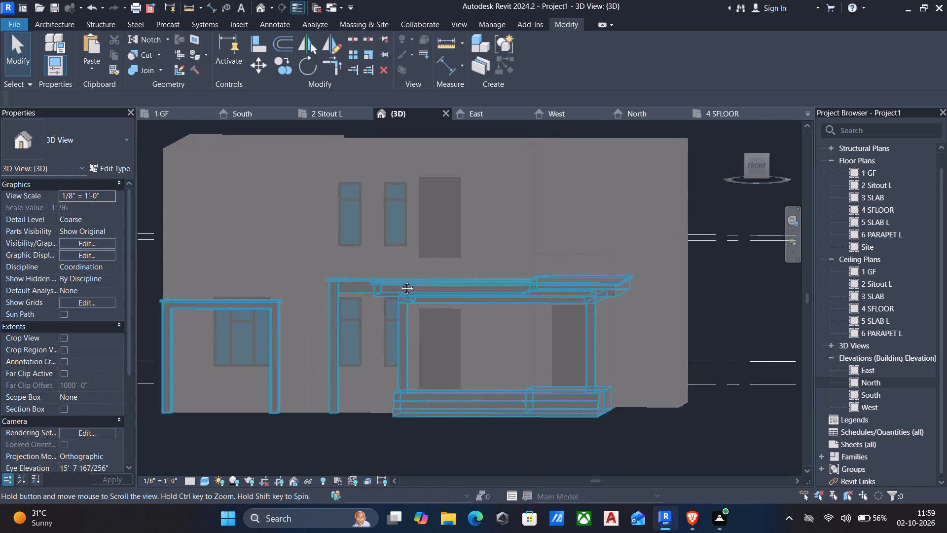
pyautogui.moveTo(400, 281); pyautogui.dragTo(530, 274, button='middle')
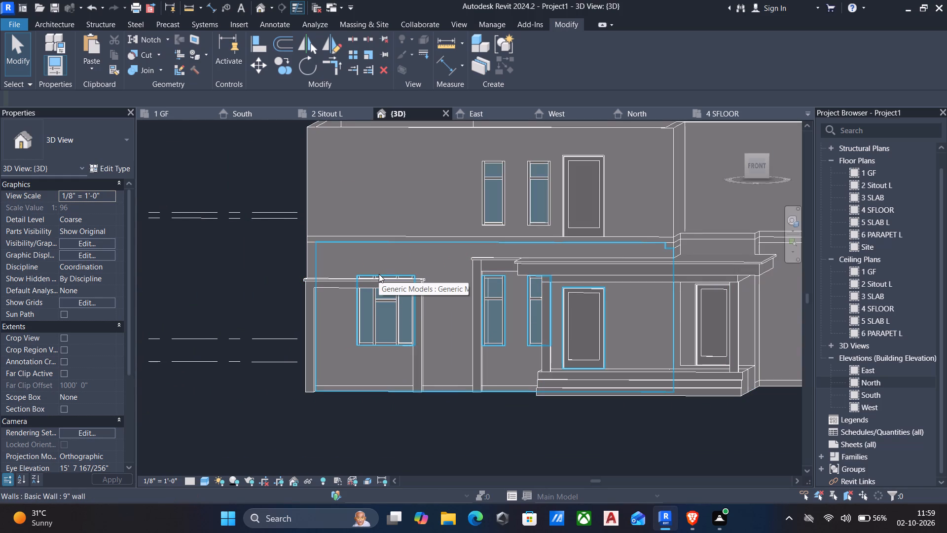
pyautogui.click(379, 274)
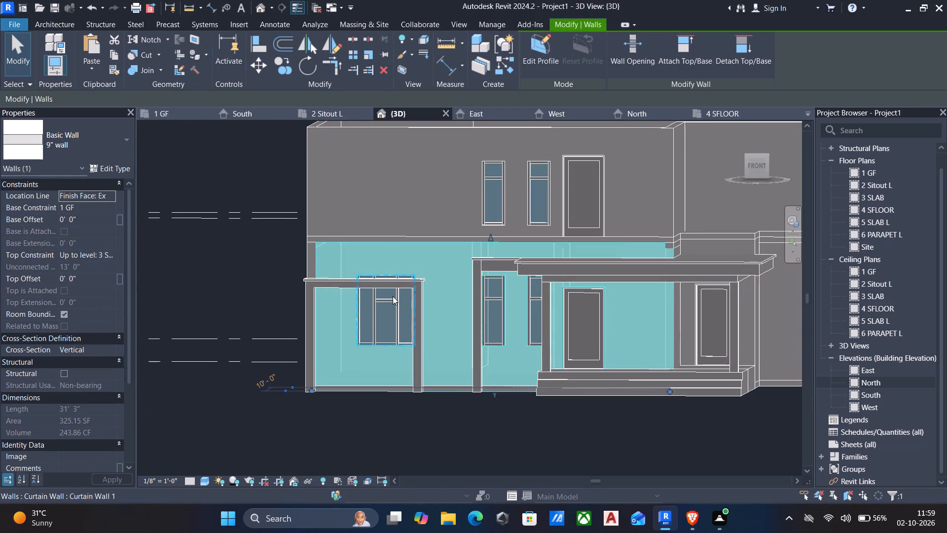
pyautogui.press('Escape')
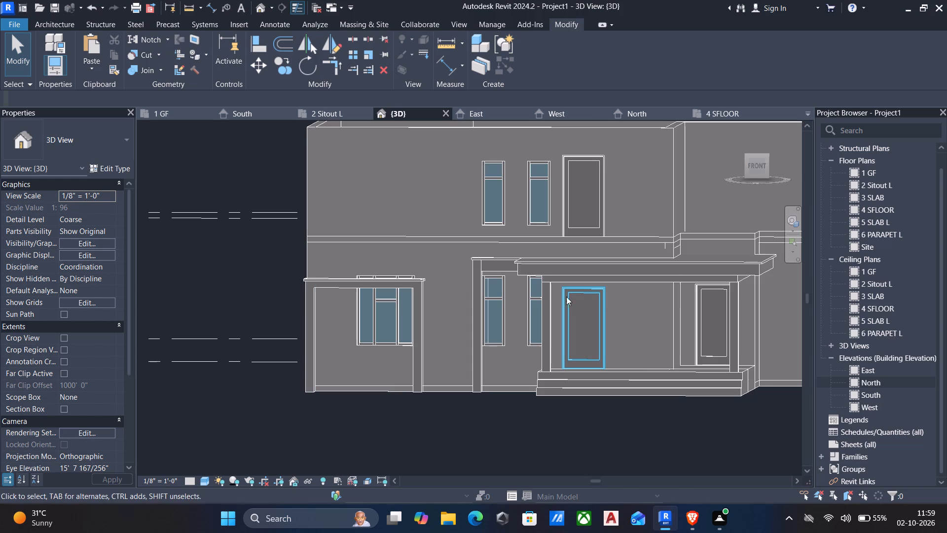
pyautogui.scroll(5, 509, 283)
pyautogui.scroll(-2, 700, 305)
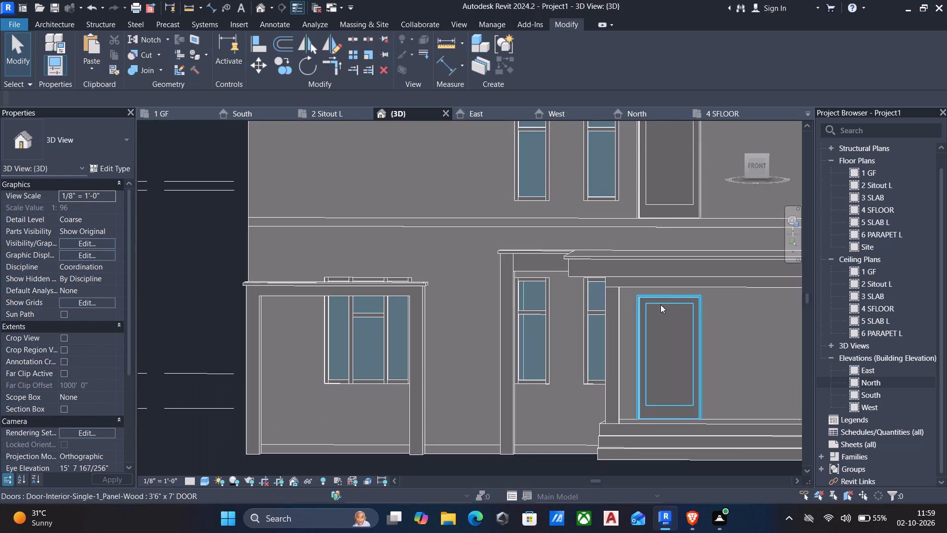
pyautogui.write('al')
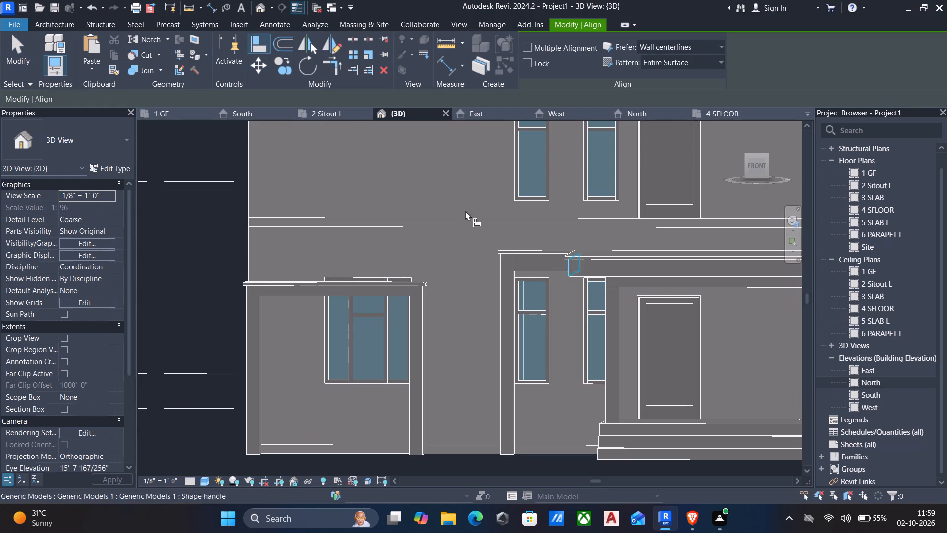
pyautogui.click(756, 169)
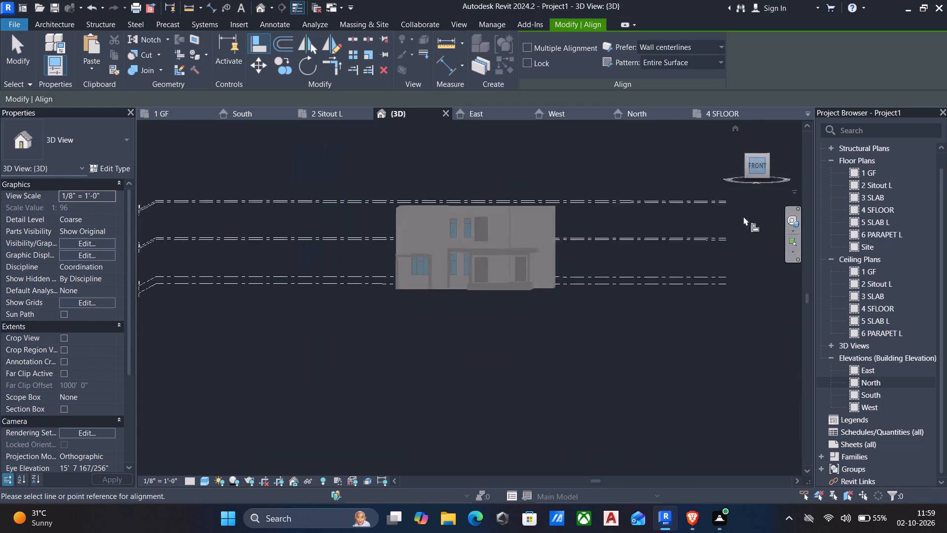
pyautogui.scroll(6, 505, 271)
pyautogui.scroll(10, 511, 319)
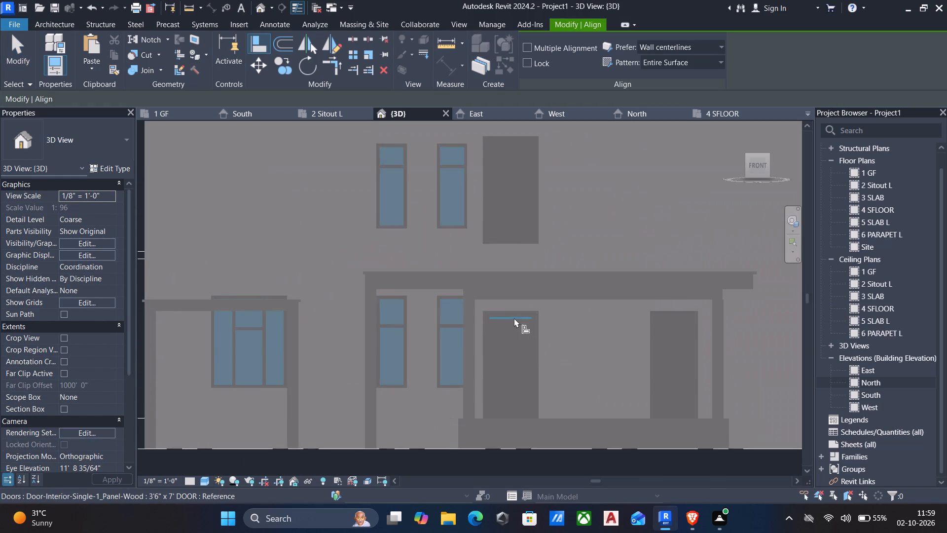
pyautogui.click(505, 310)
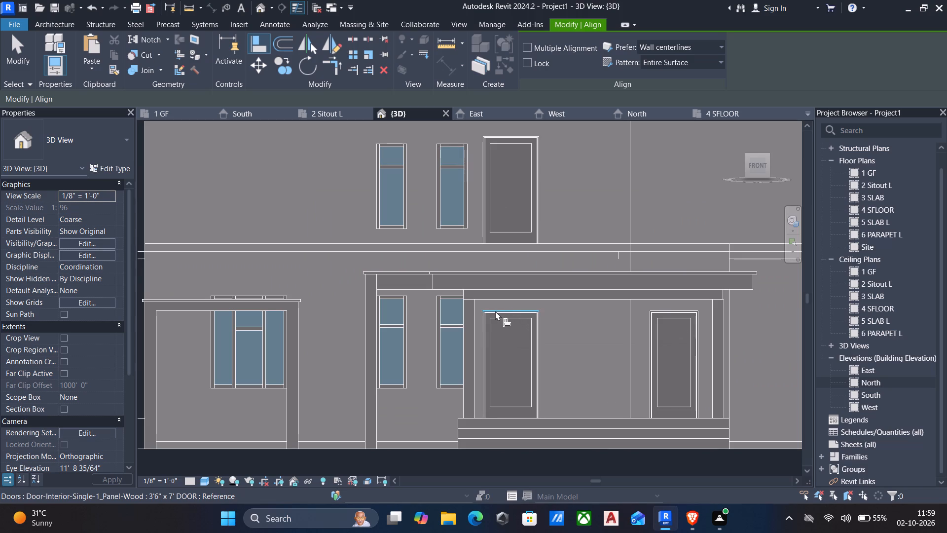
pyautogui.click(445, 295)
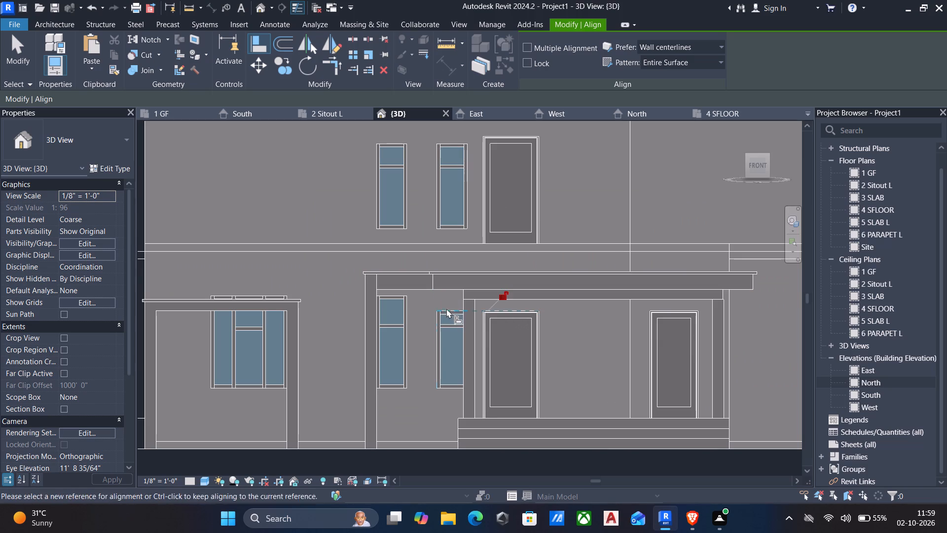
pyautogui.press('Escape')
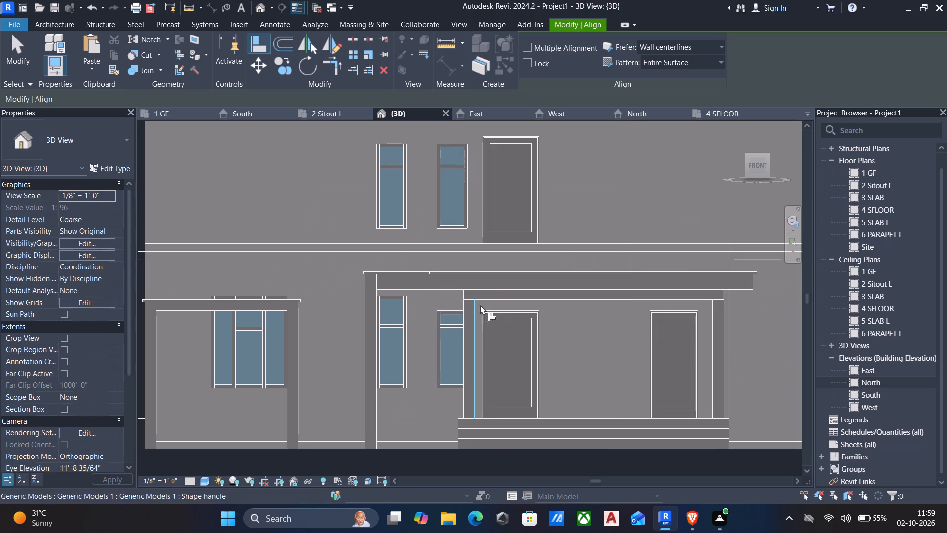
# Align the top of the other narrow ground-floor window with the top of the window nearest the porch.
pyautogui.click(450, 309)
pyautogui.press('Escape')
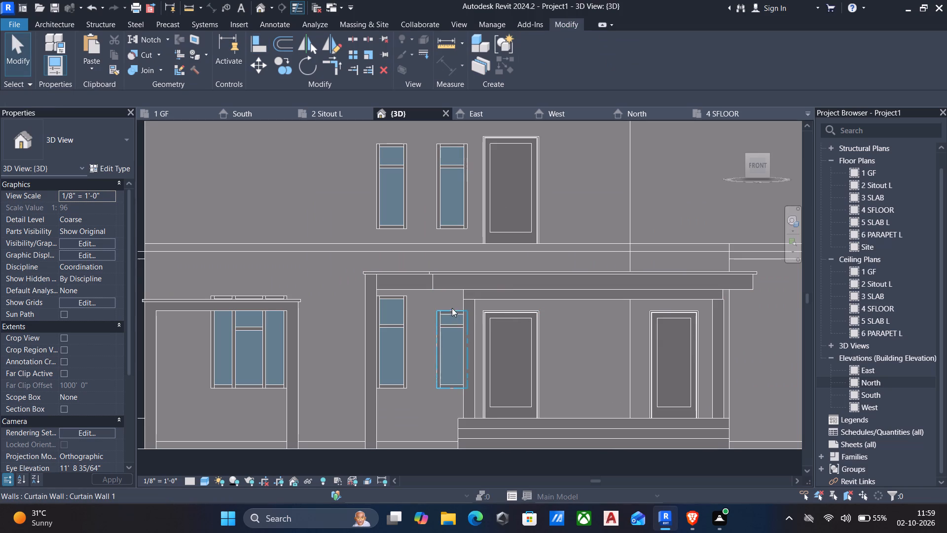
pyautogui.press('a')
pyautogui.press('l')
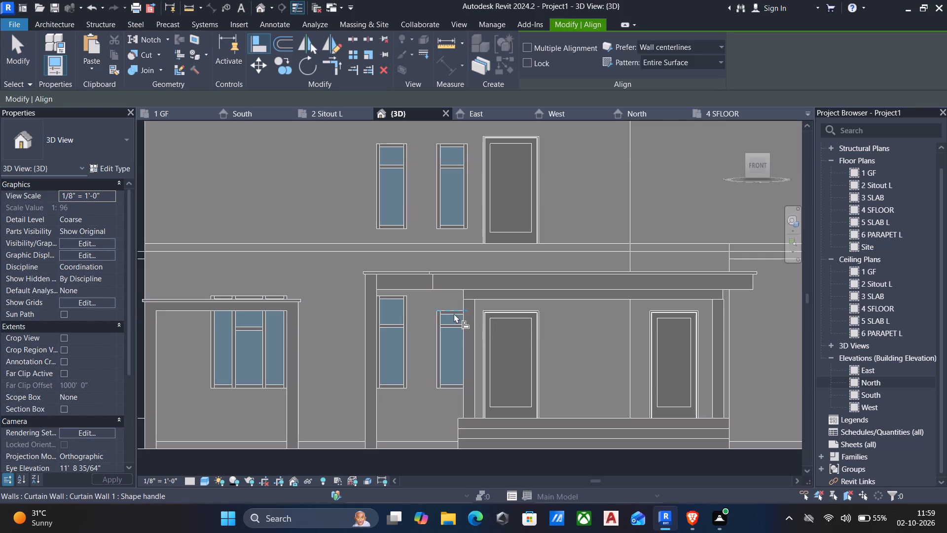
pyautogui.click(452, 308)
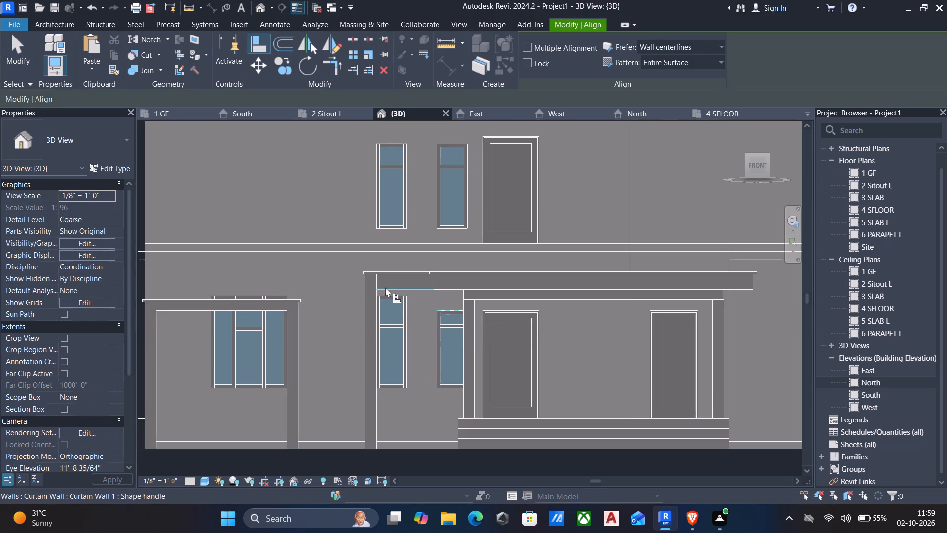
pyautogui.click(393, 295)
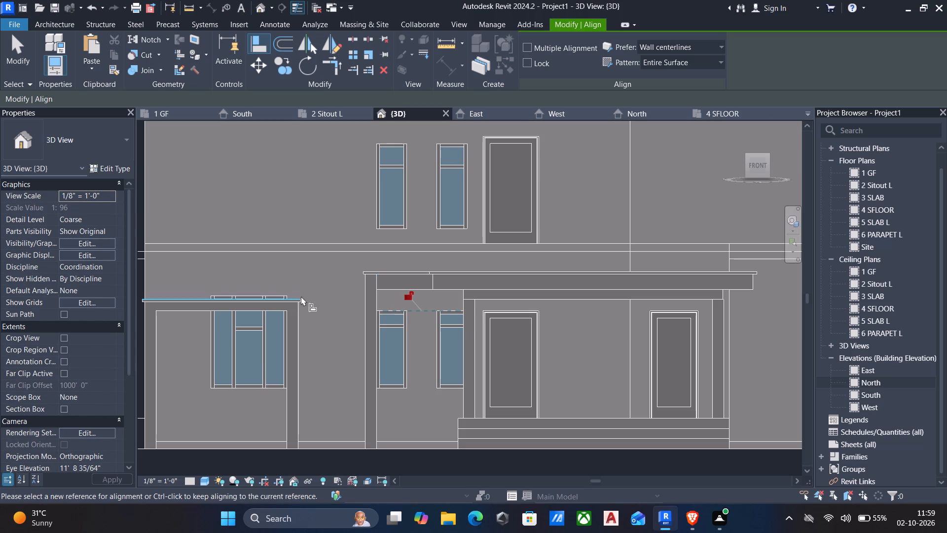
pyautogui.scroll(-4, 299, 299)
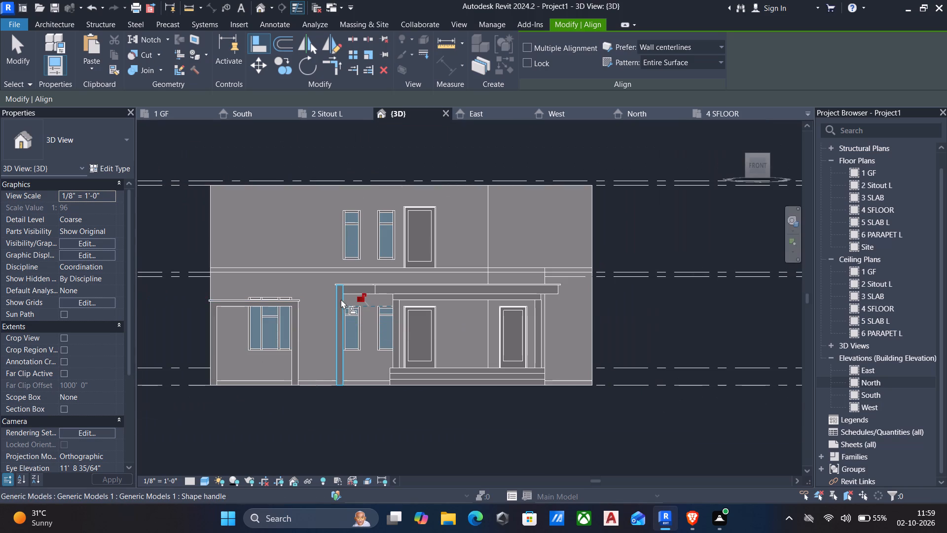
pyautogui.press('Escape')
# Align the top of the wide three-panel ground-floor window with the top of the neighbouring narrow window.
pyautogui.scroll(3, 350, 306)
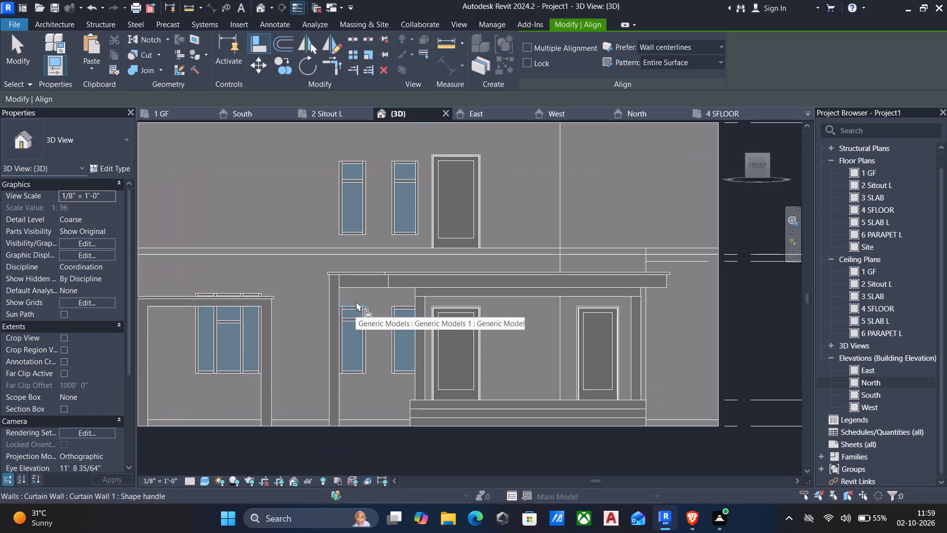
pyautogui.click(354, 304)
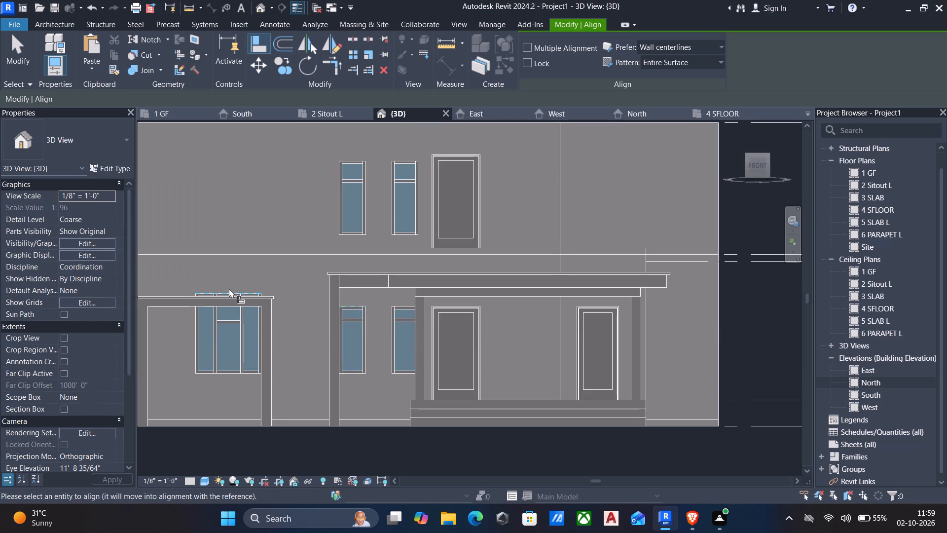
pyautogui.click(230, 291)
pyautogui.press('Escape')
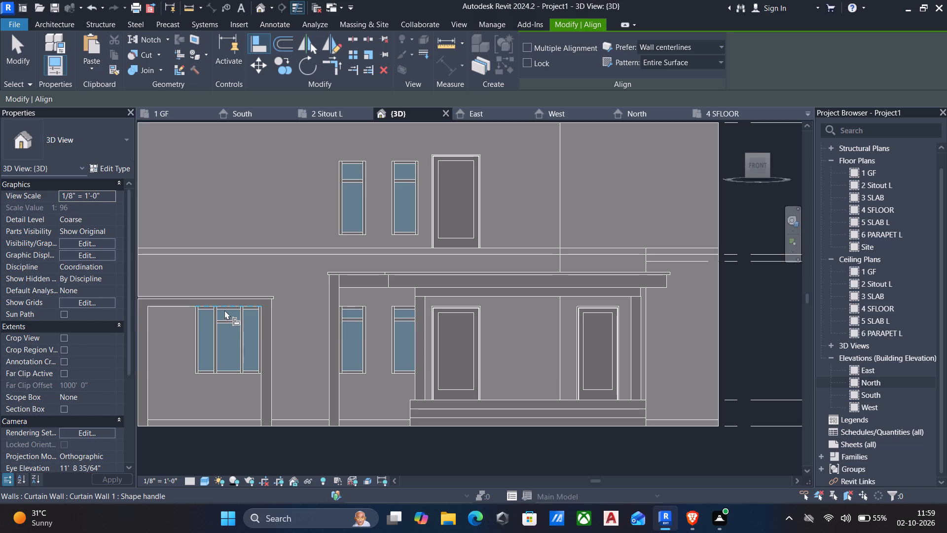
pyautogui.scroll(-1, 364, 308)
pyautogui.press('Escape')
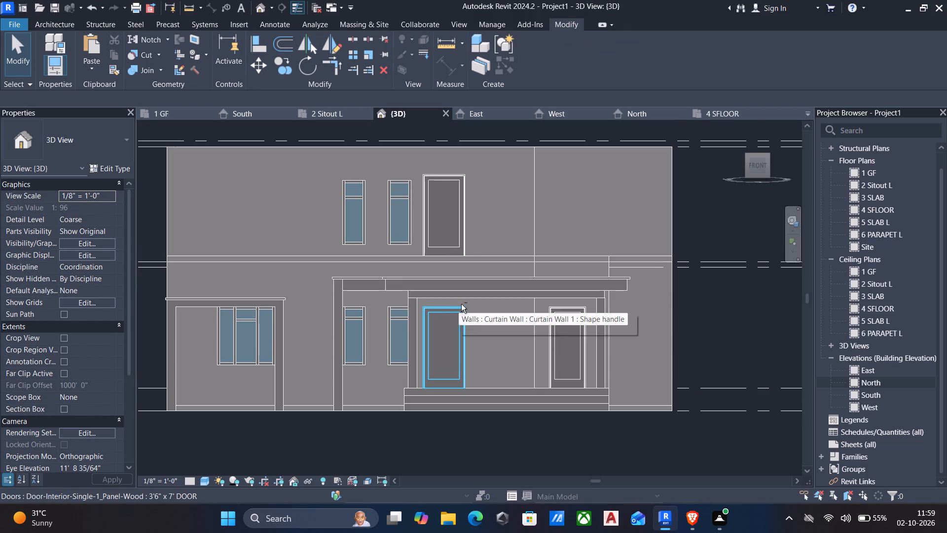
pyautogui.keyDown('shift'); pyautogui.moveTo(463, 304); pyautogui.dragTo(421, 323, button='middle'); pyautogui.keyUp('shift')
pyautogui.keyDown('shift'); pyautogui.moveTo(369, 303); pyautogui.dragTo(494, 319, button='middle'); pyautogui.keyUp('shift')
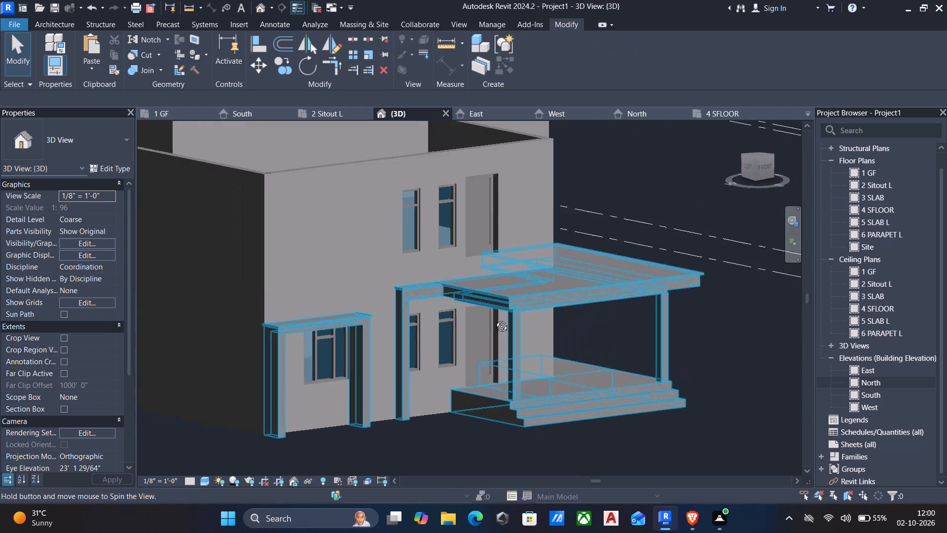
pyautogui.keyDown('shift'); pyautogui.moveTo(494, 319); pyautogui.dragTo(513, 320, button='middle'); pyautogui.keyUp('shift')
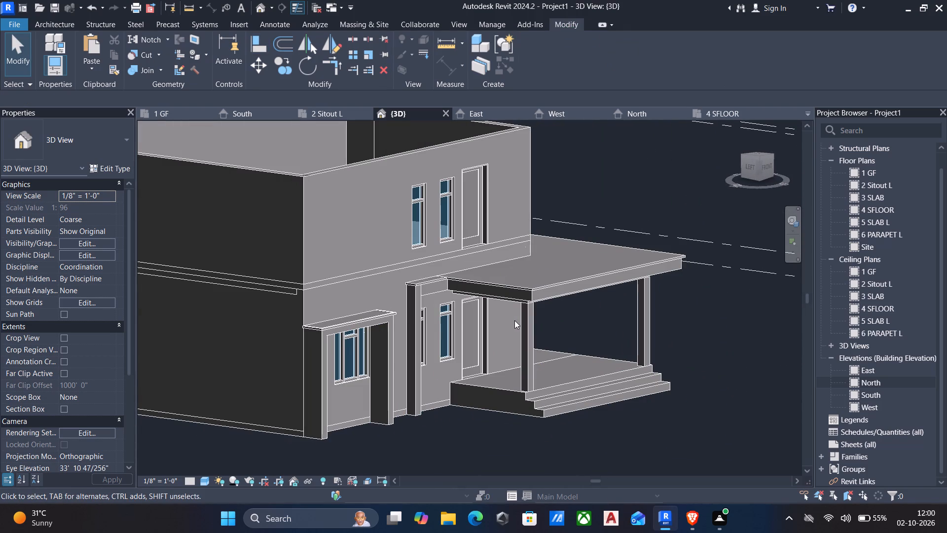
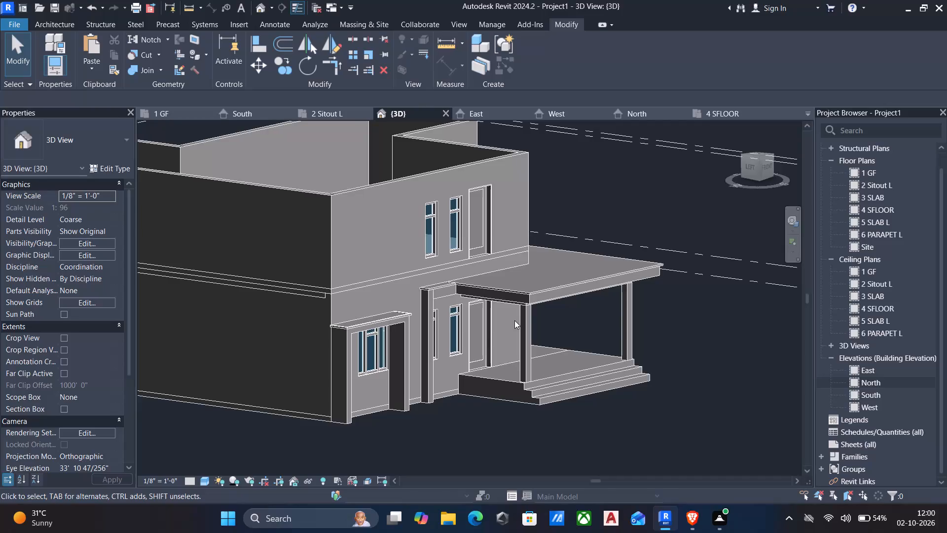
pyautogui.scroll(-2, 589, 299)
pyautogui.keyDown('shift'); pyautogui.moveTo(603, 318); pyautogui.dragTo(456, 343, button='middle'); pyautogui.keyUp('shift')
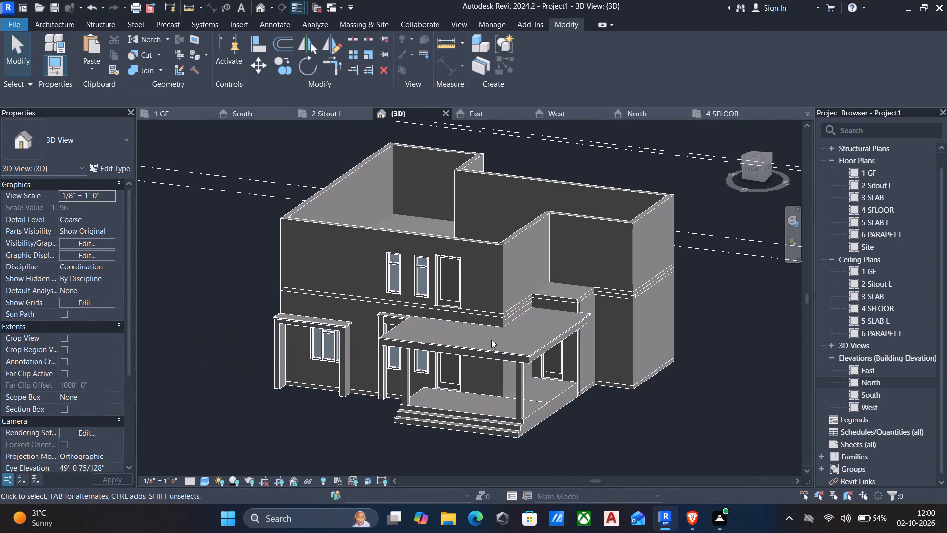
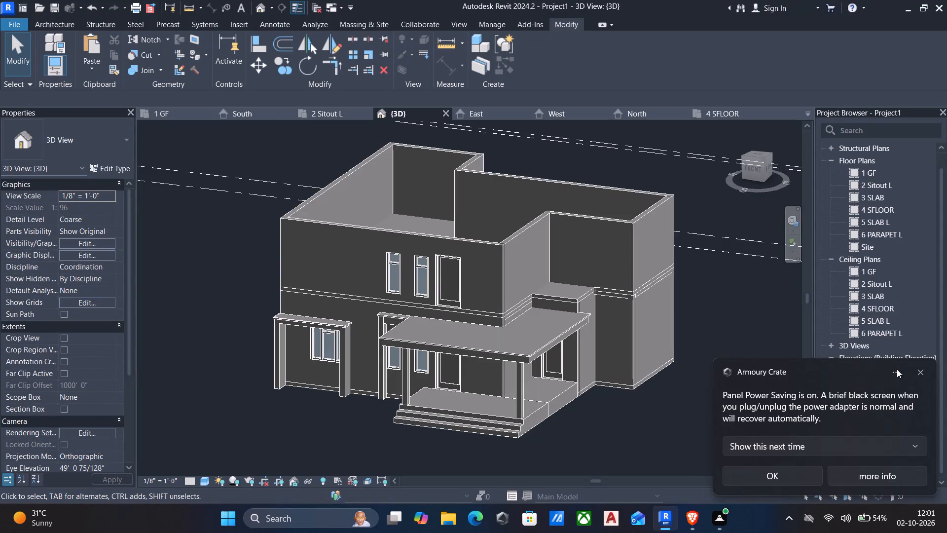
# Dismiss the Armoury Crate notification.
pyautogui.click(924, 374)
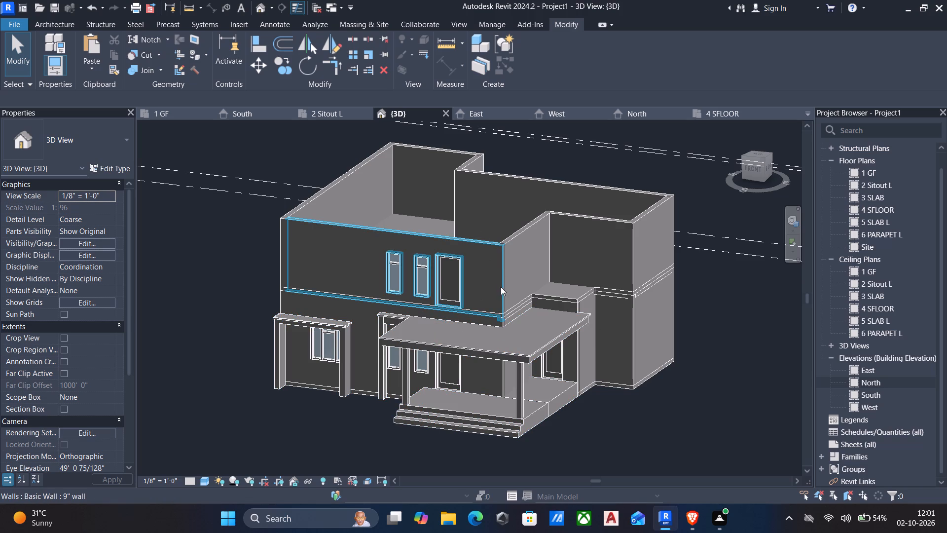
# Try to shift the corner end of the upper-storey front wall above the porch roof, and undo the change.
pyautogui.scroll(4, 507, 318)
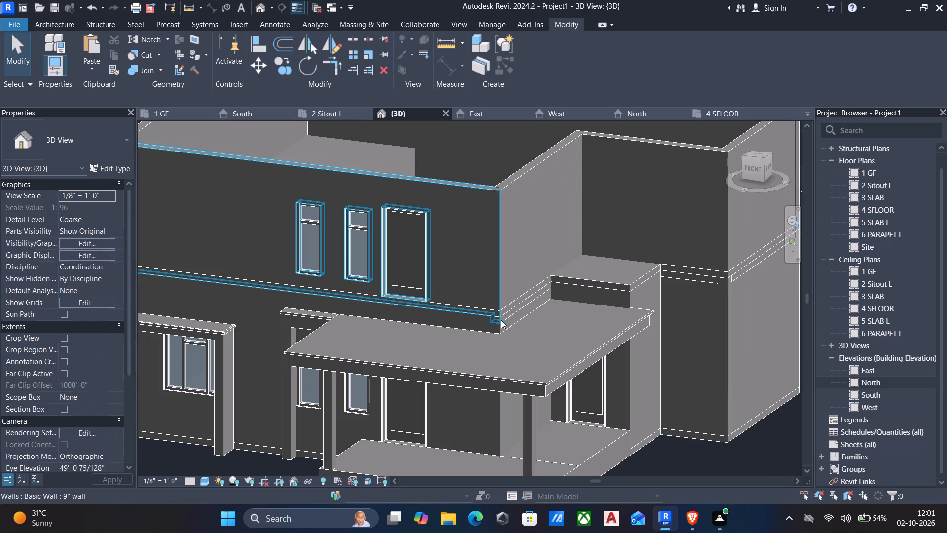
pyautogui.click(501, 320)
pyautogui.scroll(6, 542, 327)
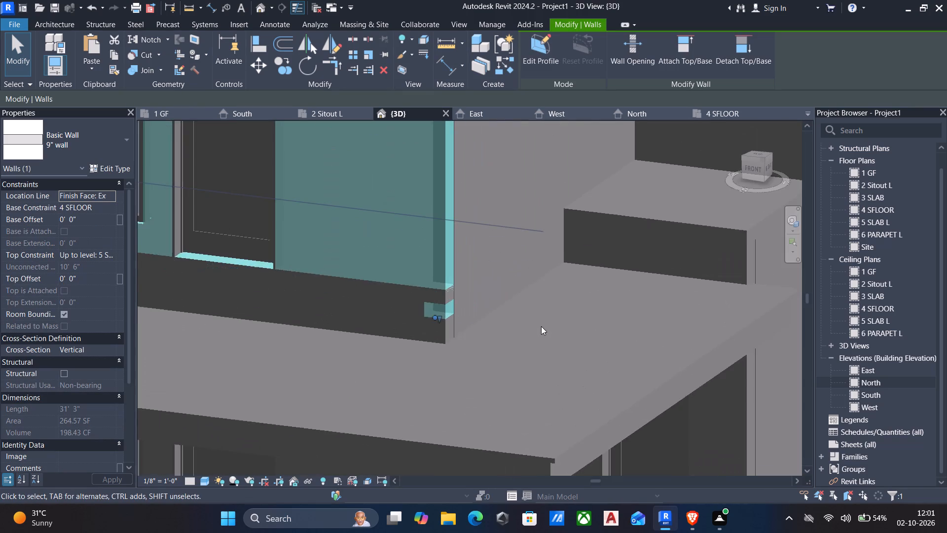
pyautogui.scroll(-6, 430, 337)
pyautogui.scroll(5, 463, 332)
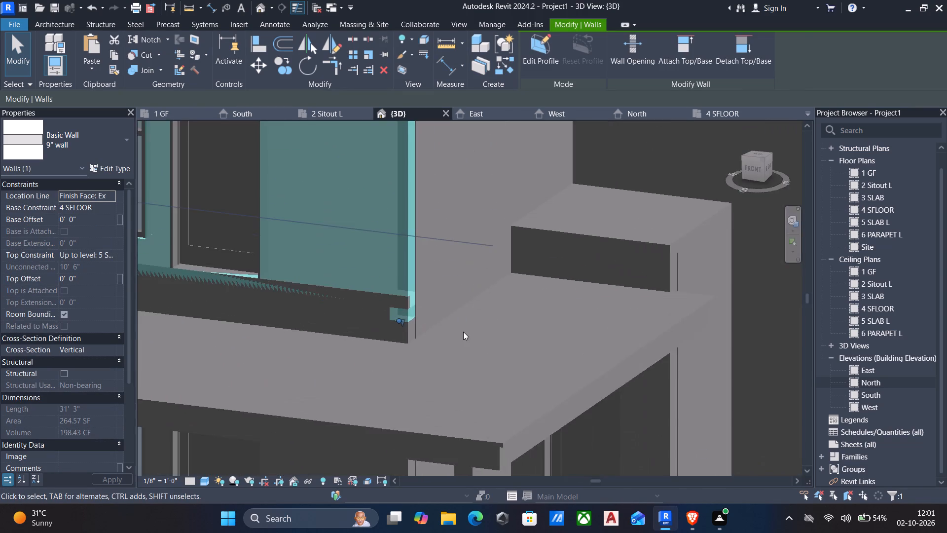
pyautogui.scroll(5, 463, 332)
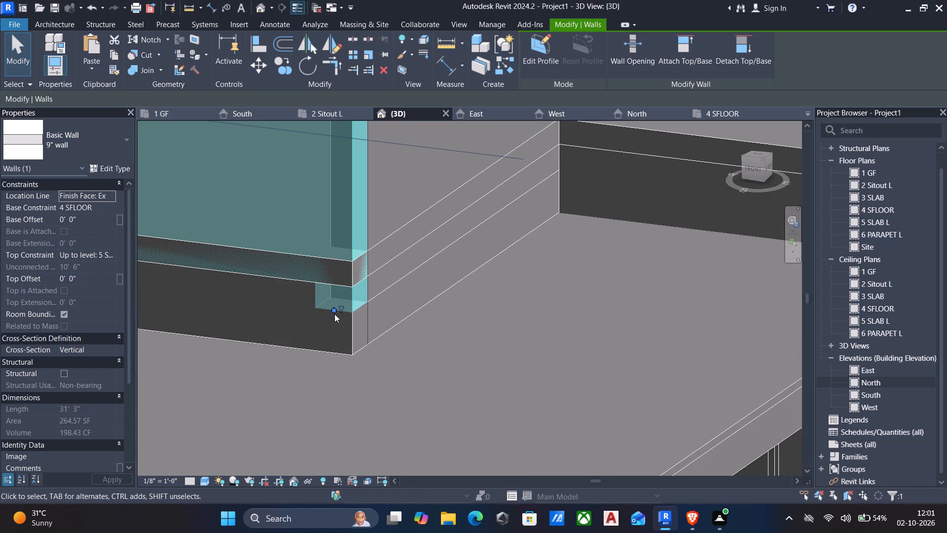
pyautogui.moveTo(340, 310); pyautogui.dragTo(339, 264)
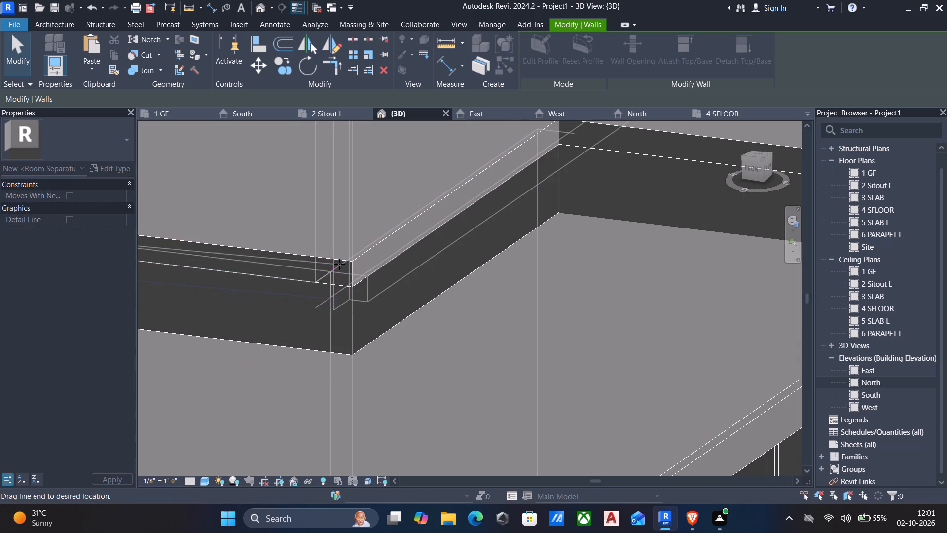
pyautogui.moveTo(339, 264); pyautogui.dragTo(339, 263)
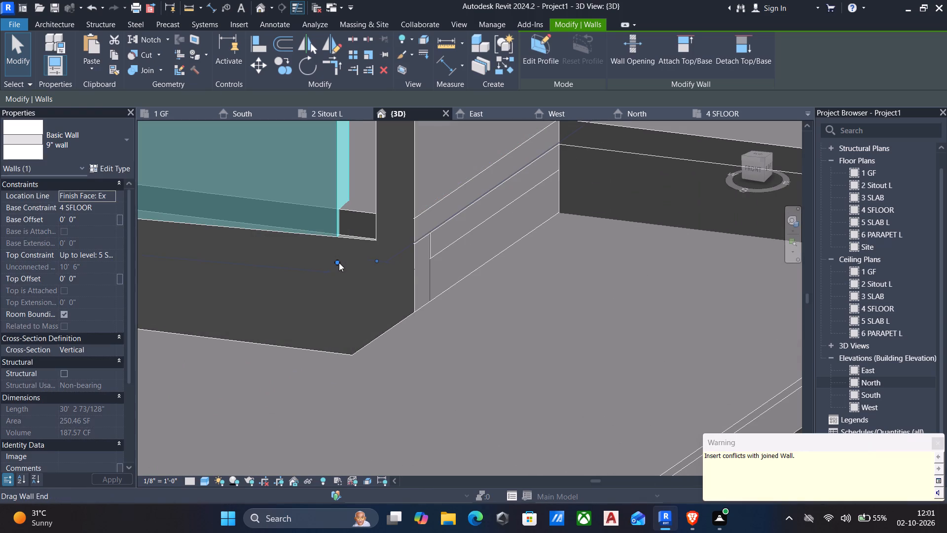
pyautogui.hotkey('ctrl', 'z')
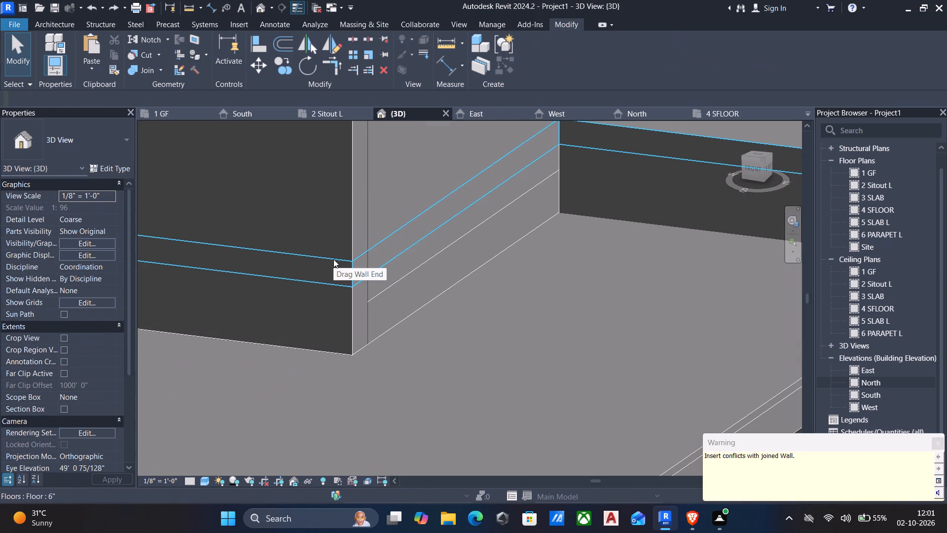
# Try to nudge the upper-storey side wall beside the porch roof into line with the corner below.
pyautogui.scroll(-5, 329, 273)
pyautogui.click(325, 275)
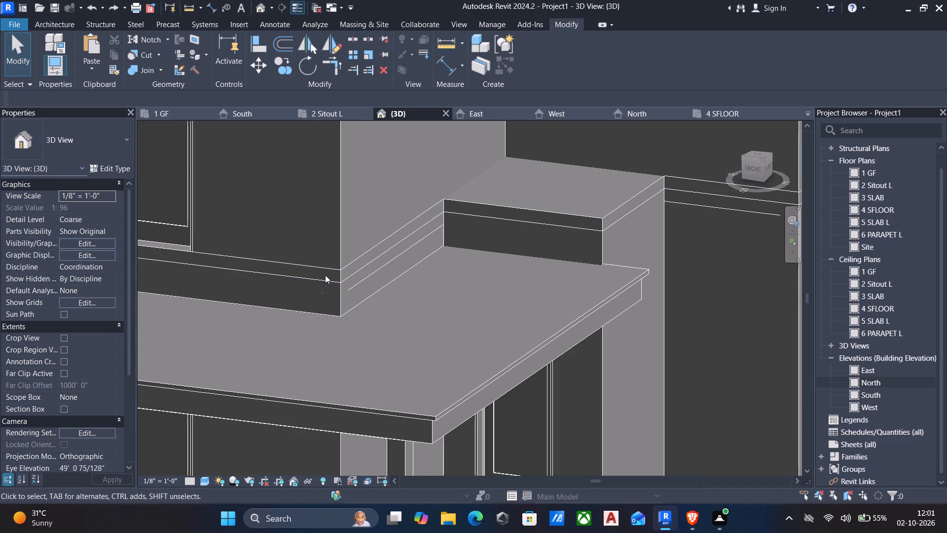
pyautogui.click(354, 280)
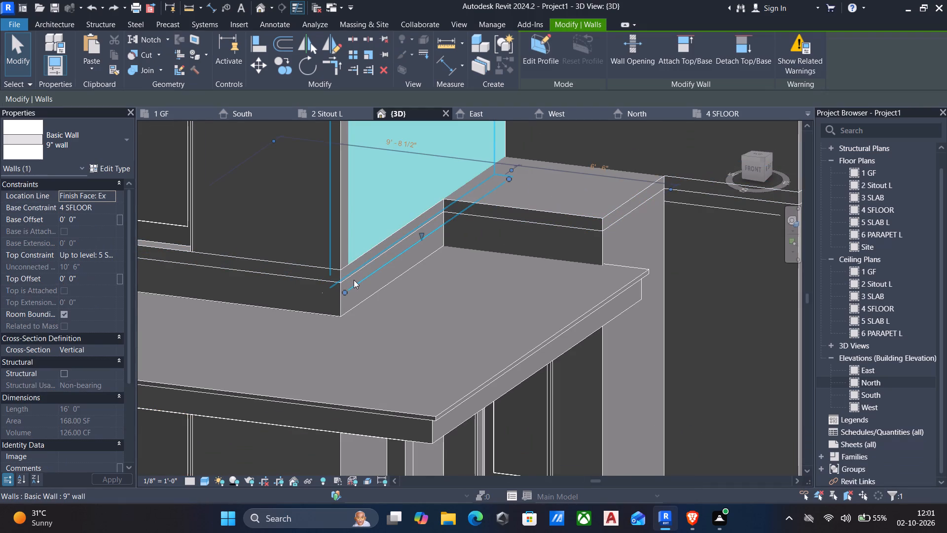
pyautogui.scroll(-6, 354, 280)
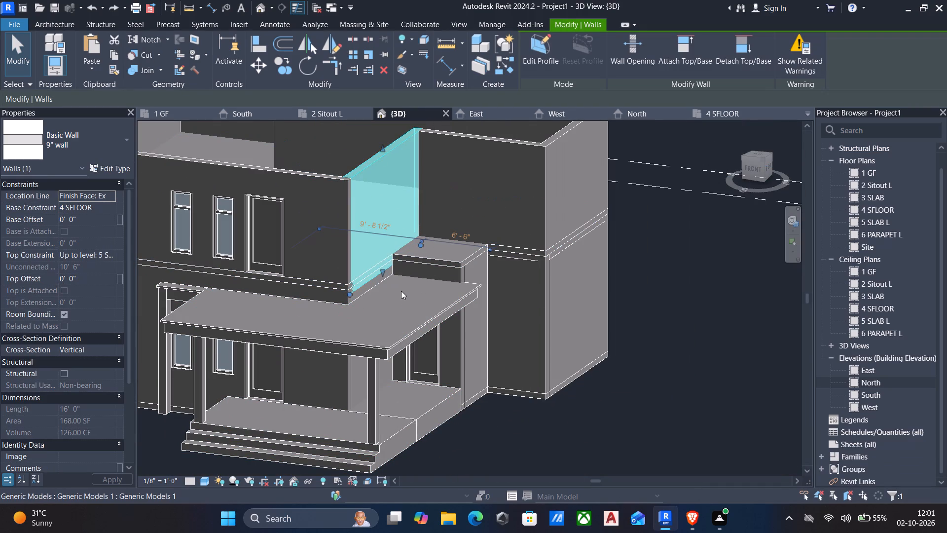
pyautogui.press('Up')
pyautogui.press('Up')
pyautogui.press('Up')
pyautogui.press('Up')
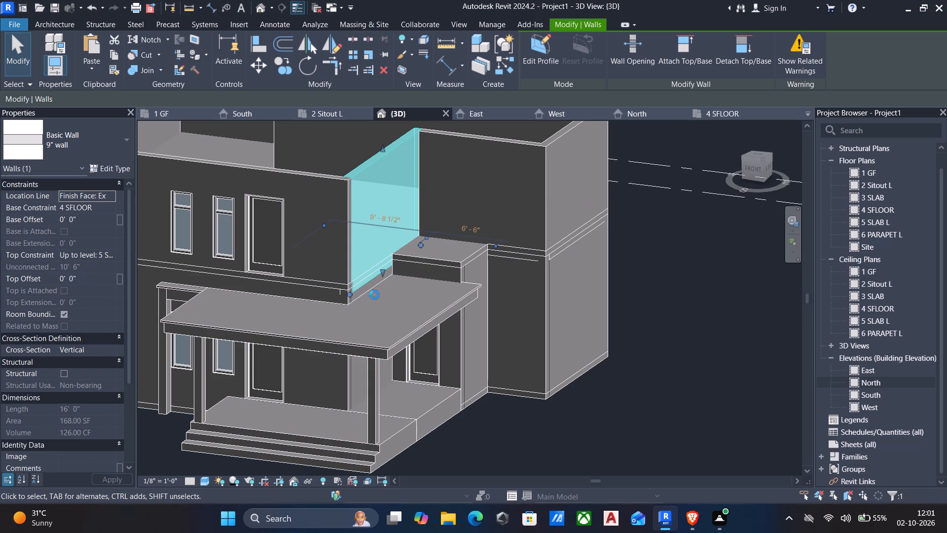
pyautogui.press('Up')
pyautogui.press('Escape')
# Examine how the upper-storey front and side walls meet the floor slab at the corner above the porch roof.
pyautogui.scroll(4, 355, 288)
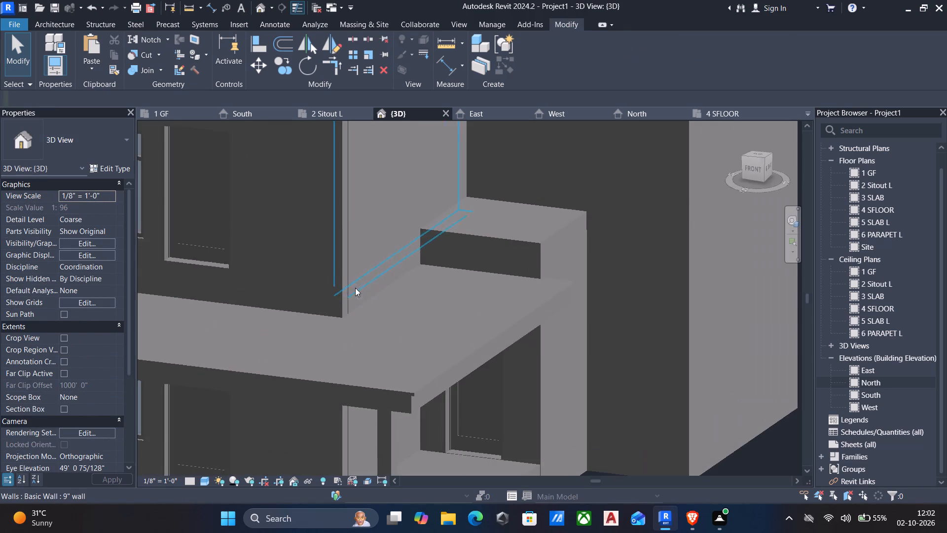
pyautogui.click(331, 300)
pyautogui.scroll(2, 337, 304)
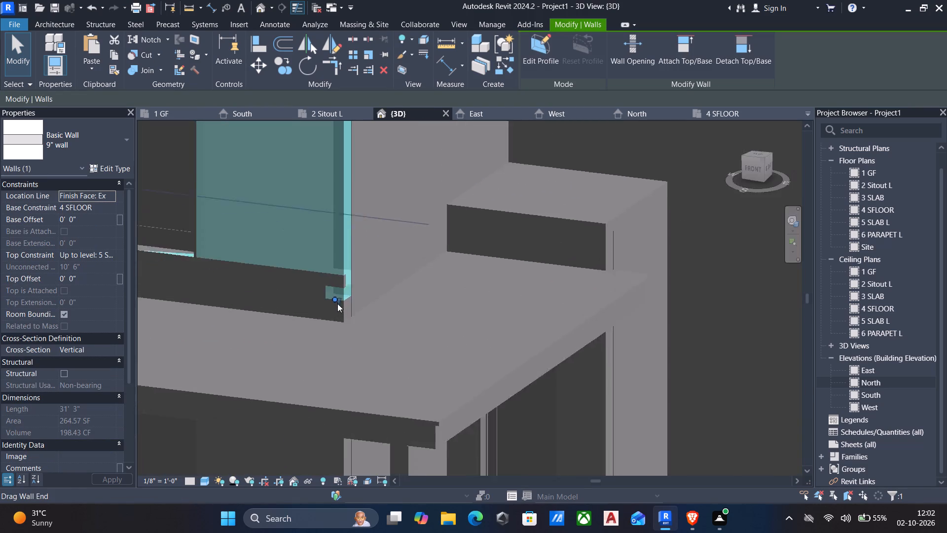
pyautogui.scroll(2, 337, 304)
pyautogui.scroll(-6, 335, 305)
pyautogui.press('Escape')
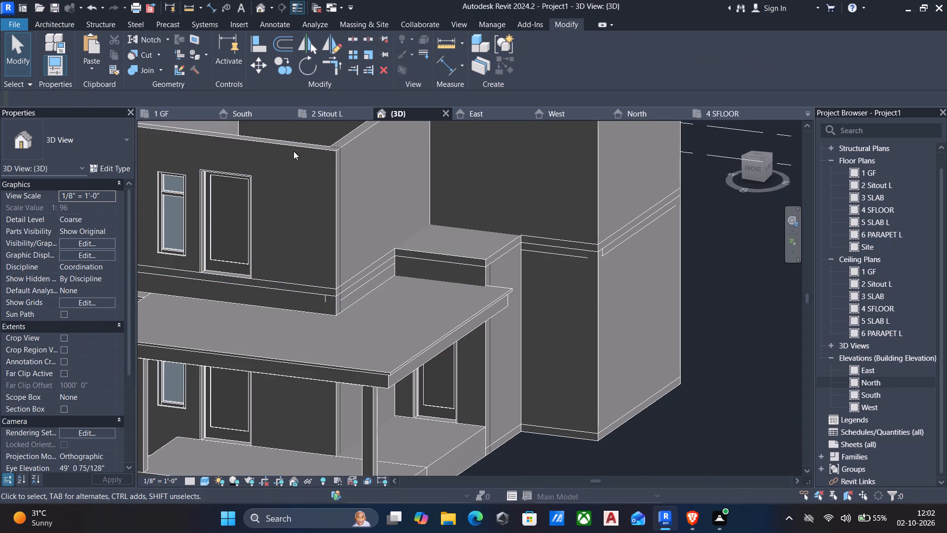
pyautogui.click(291, 147)
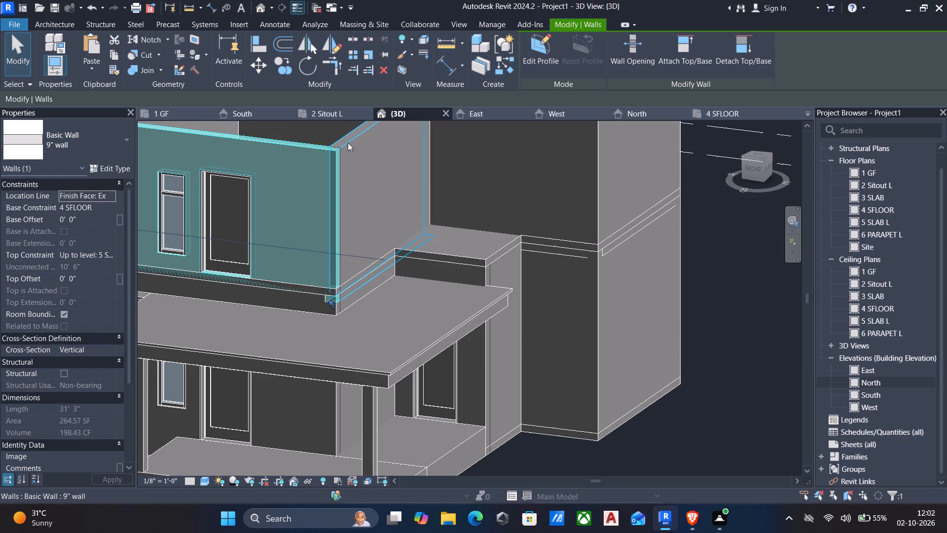
pyautogui.click(348, 143)
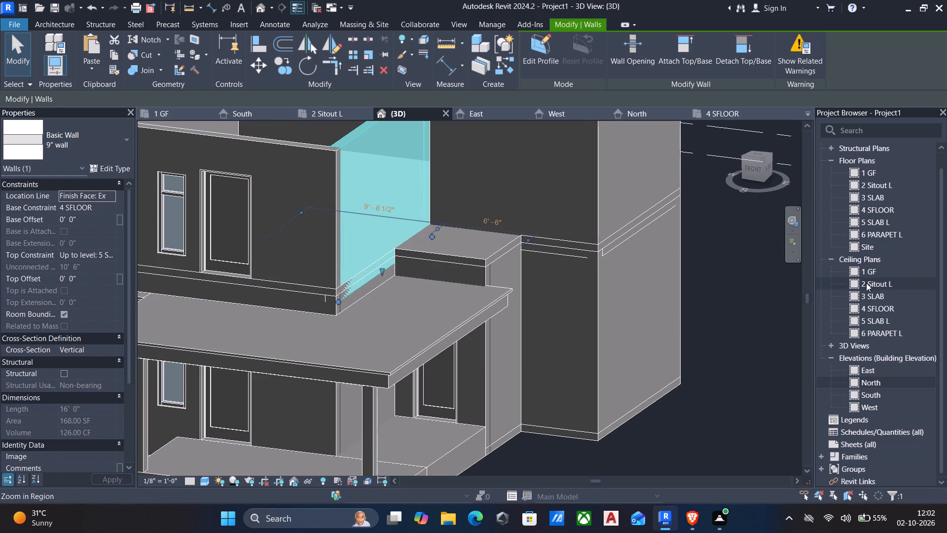
# In the North elevation, lower the 6" floor slab between the storeys to a 0' 0" height offset from level 3 SLAB.
pyautogui.doubleClick(871, 382)
pyautogui.scroll(8, 513, 314)
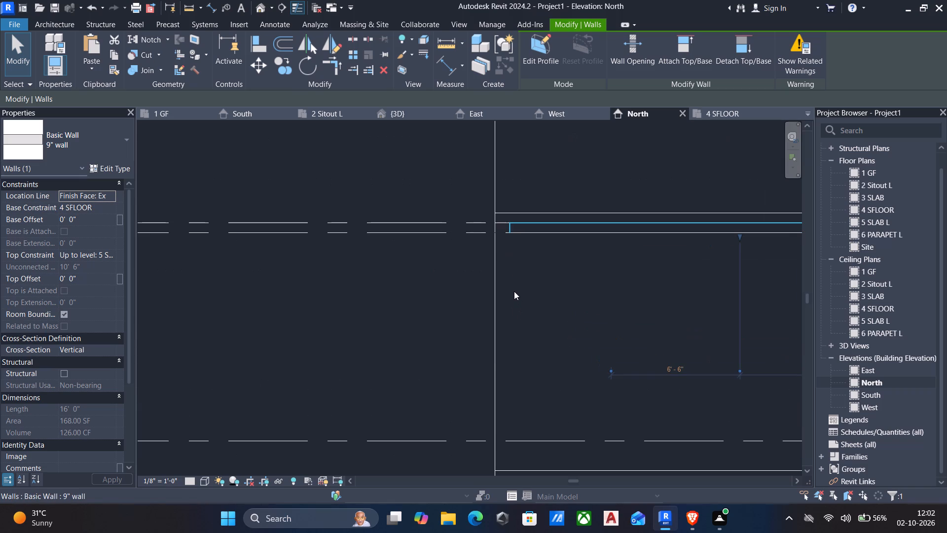
pyautogui.scroll(-3, 394, 362)
pyautogui.moveTo(379, 349); pyautogui.dragTo(301, 382, button='middle')
pyautogui.scroll(-3, 283, 383)
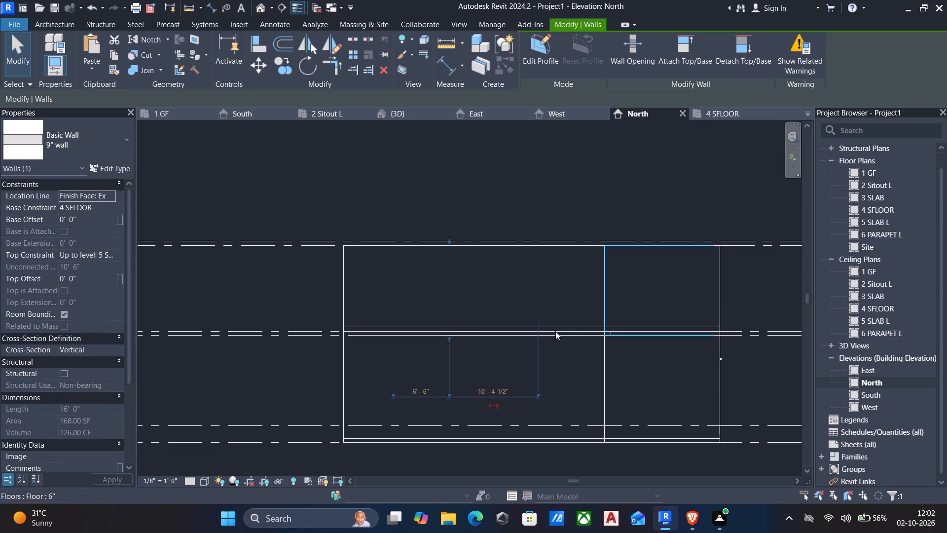
pyautogui.scroll(2, 346, 329)
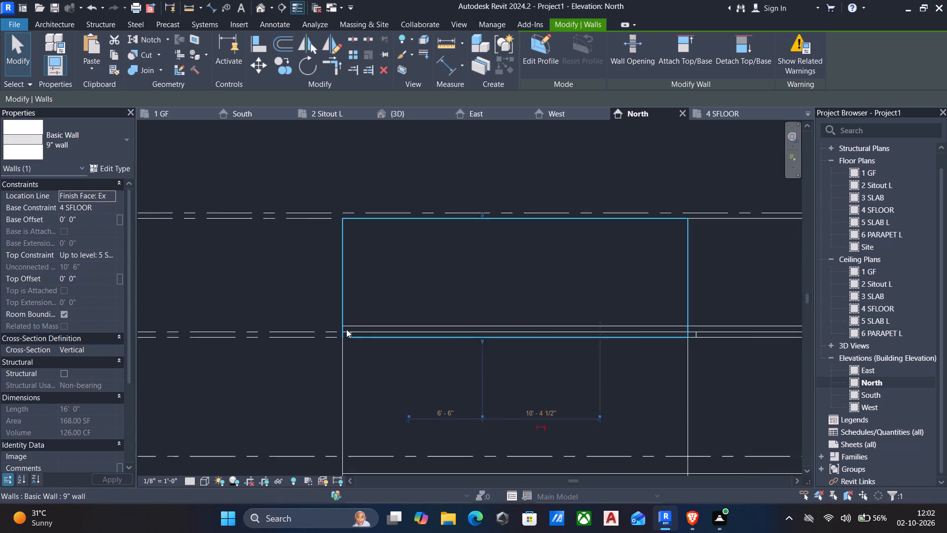
pyautogui.scroll(1, 346, 329)
pyautogui.click(348, 325)
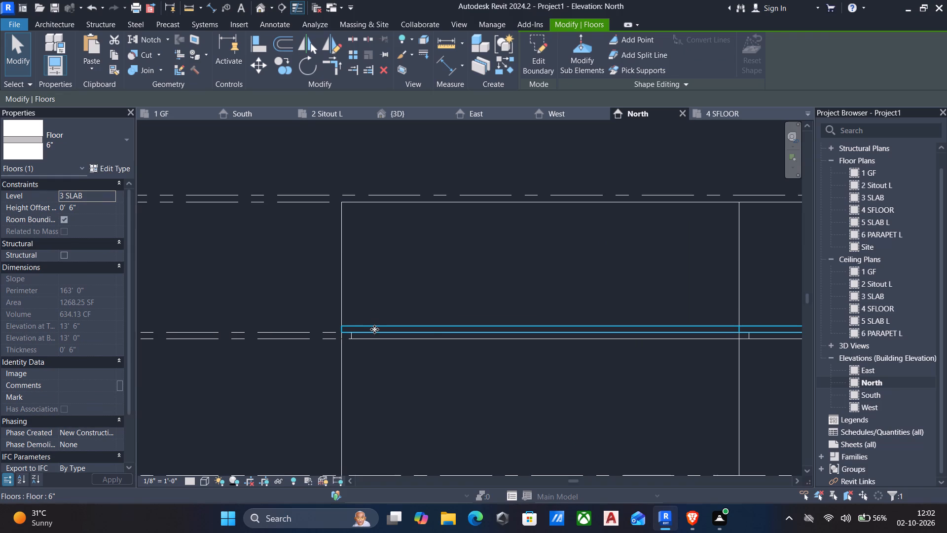
pyautogui.scroll(-2, 374, 329)
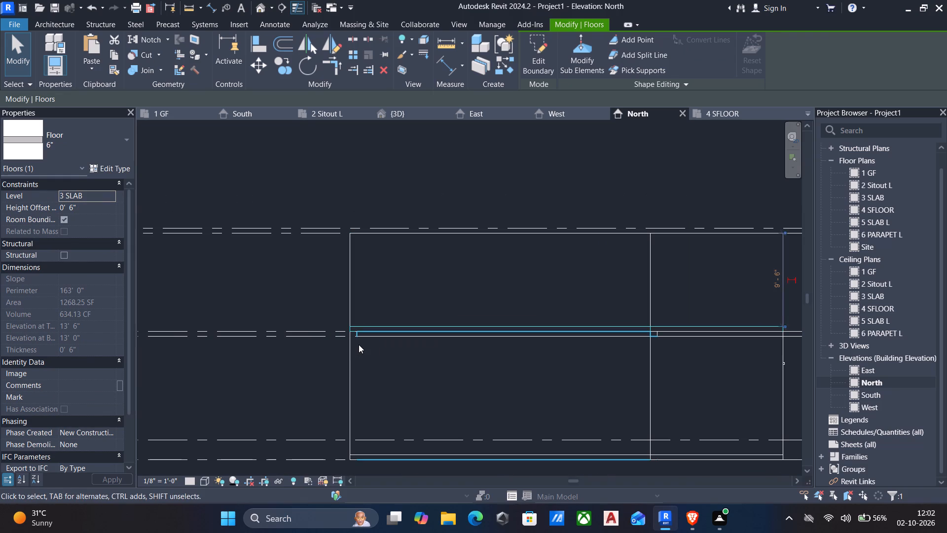
pyautogui.press('Down')
pyautogui.press('Down')
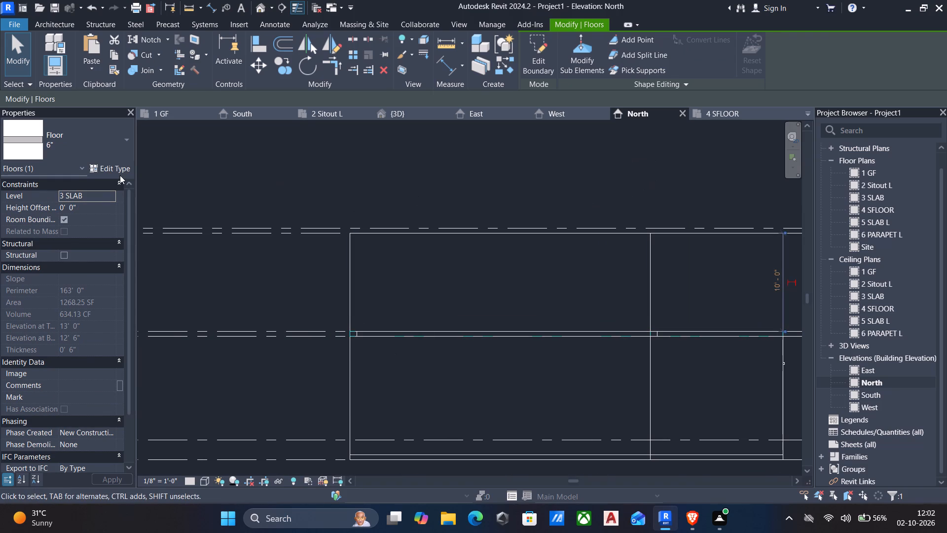
# In the 3D view, examine the 6" floor slab's edges against the upper walls and the small terrace beside the porch roof.
pyautogui.click(391, 112)
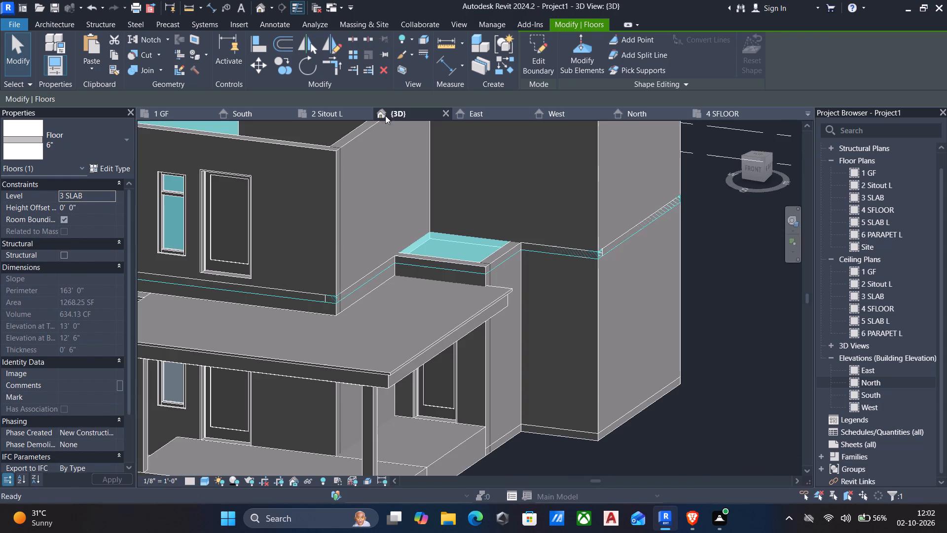
pyautogui.press('Escape')
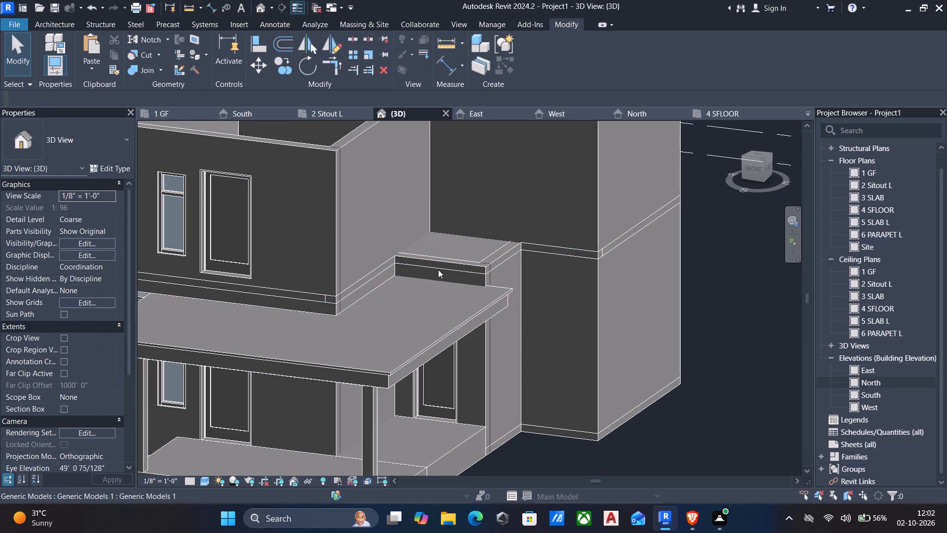
pyautogui.scroll(3, 362, 279)
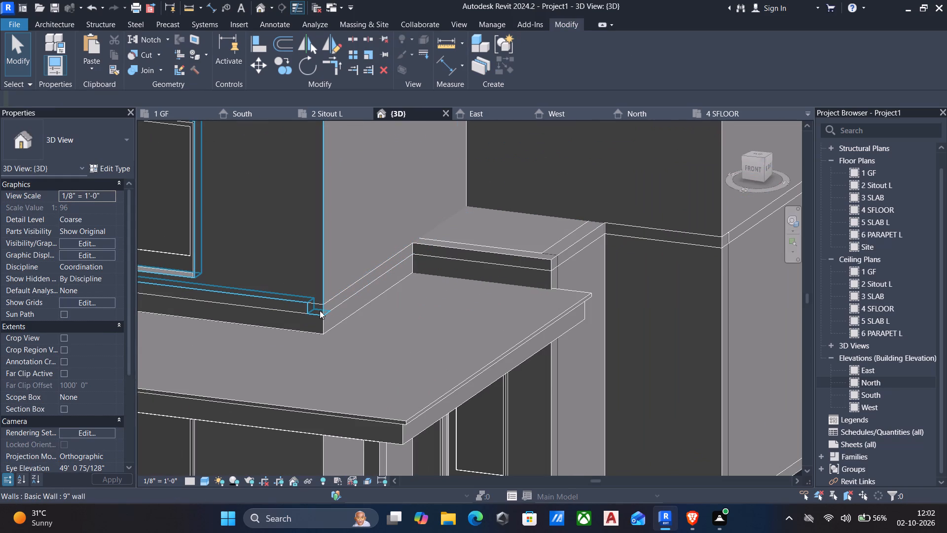
pyautogui.scroll(-4, 321, 312)
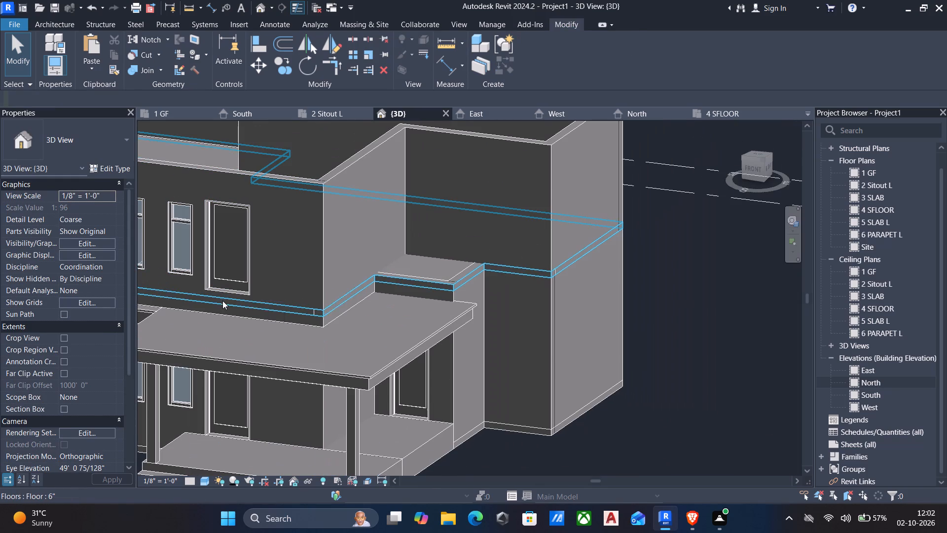
pyautogui.click(222, 301)
pyautogui.keyDown('shift'); pyautogui.moveTo(238, 307); pyautogui.dragTo(256, 308, button='middle'); pyautogui.keyUp('shift')
pyautogui.scroll(5, 267, 285)
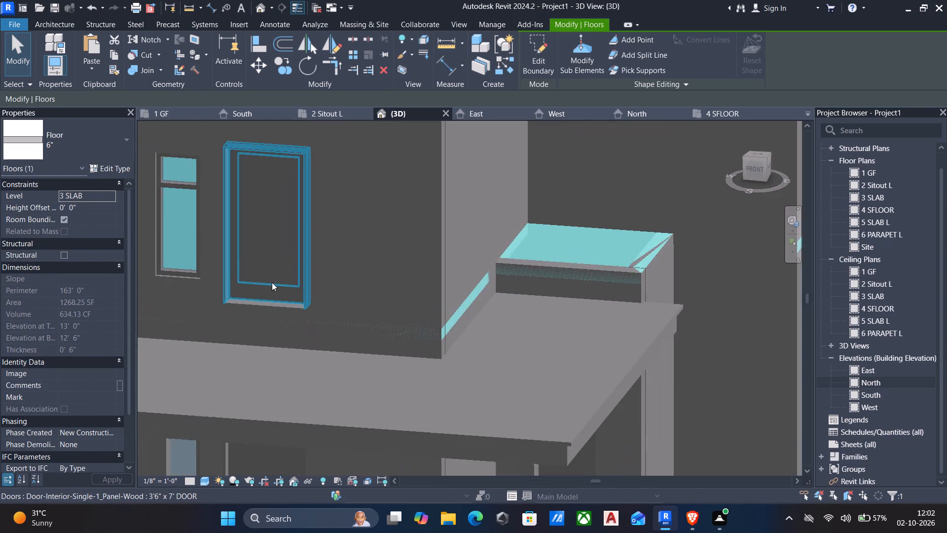
pyautogui.click(243, 306)
pyautogui.press('Escape')
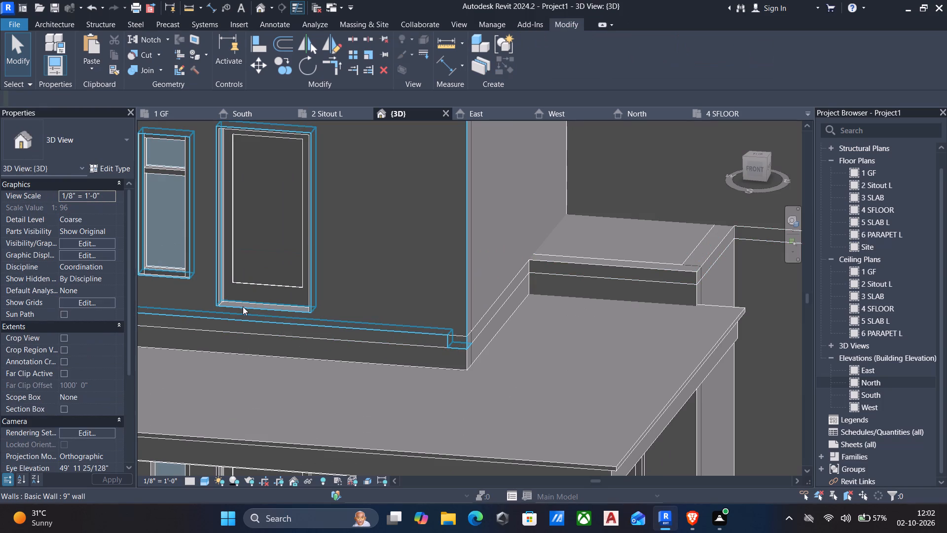
pyautogui.keyDown('shift'); pyautogui.scroll(-3, 306, 362); pyautogui.keyUp('shift')
pyautogui.moveTo(306, 362); pyautogui.dragTo(306, 362, button='middle')
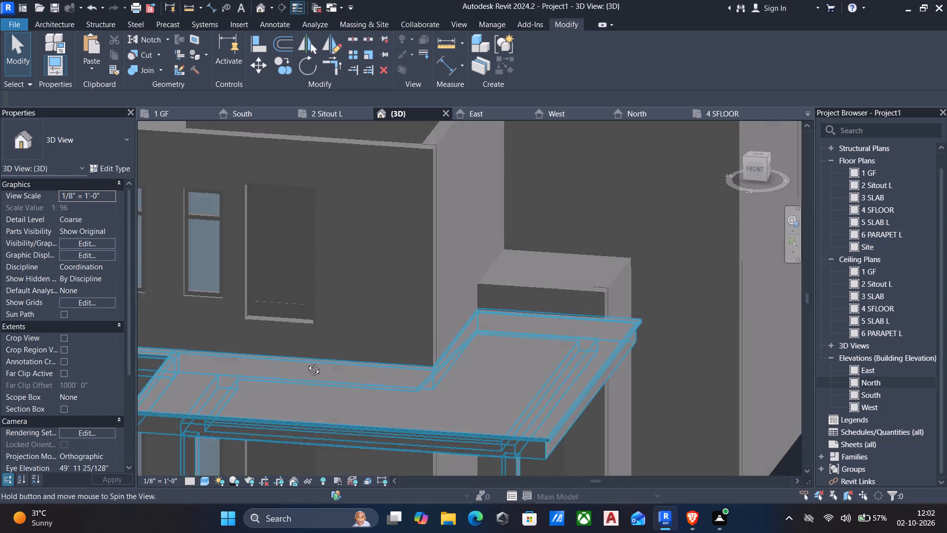
pyautogui.moveTo(306, 362); pyautogui.dragTo(288, 378, button='middle')
pyautogui.scroll(-3, 301, 369)
pyautogui.middleClick(319, 365)
pyautogui.keyDown('shift'); pyautogui.scroll(-1, 318, 361); pyautogui.keyUp('shift')
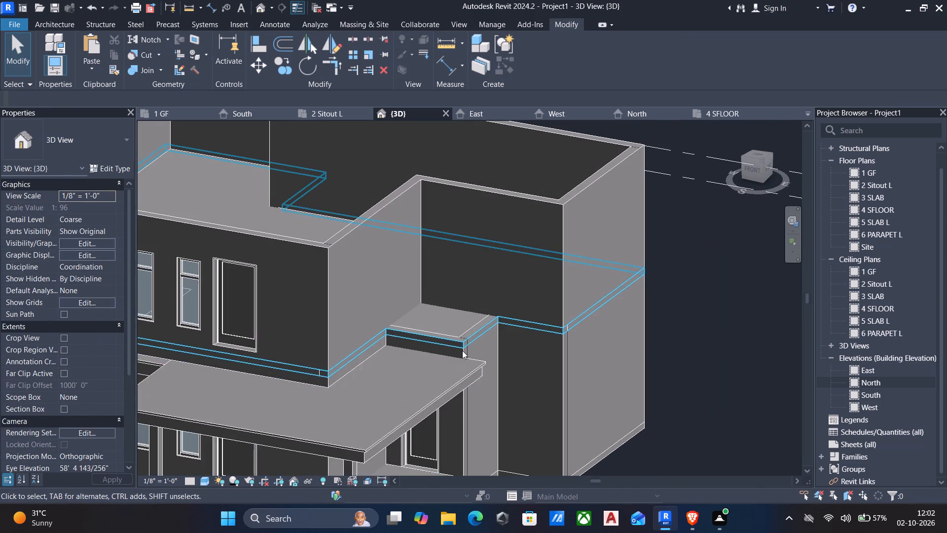
pyautogui.scroll(4, 462, 350)
pyautogui.click(471, 333)
pyautogui.press('Escape')
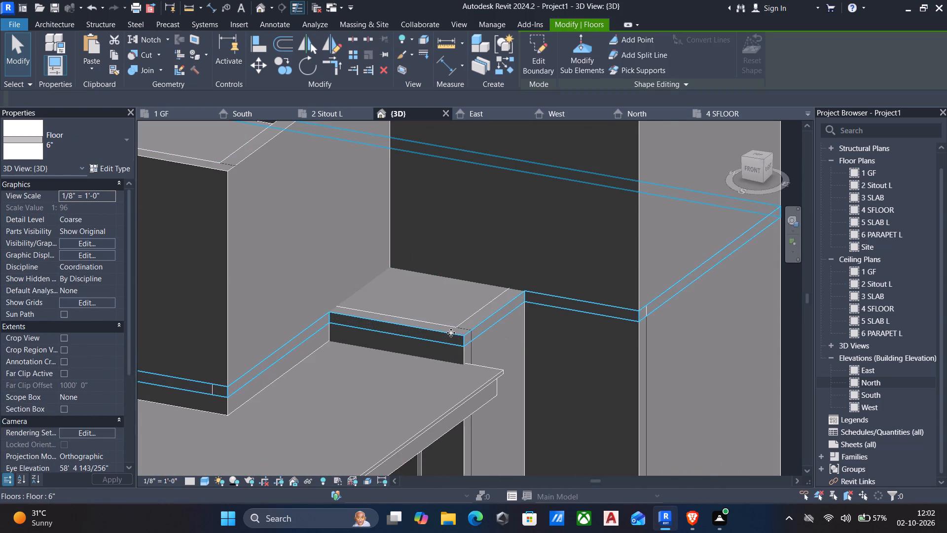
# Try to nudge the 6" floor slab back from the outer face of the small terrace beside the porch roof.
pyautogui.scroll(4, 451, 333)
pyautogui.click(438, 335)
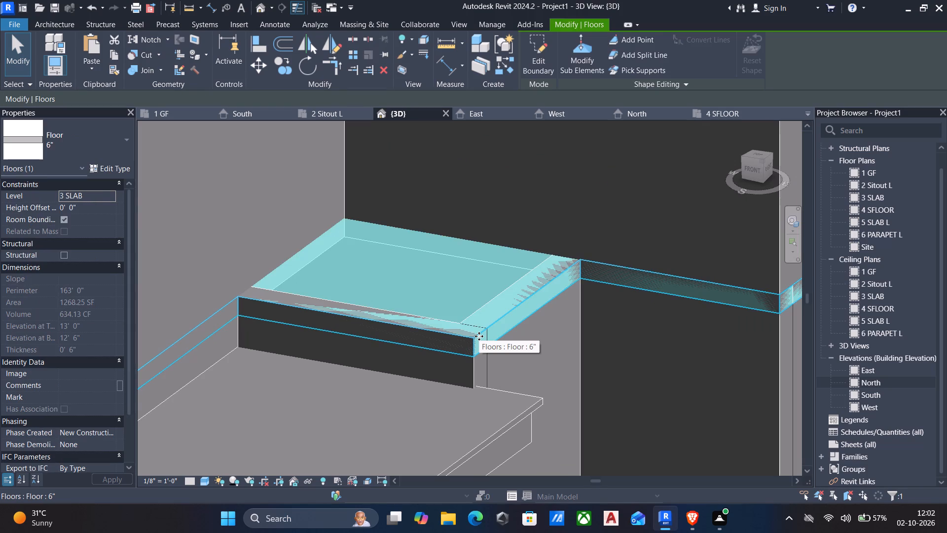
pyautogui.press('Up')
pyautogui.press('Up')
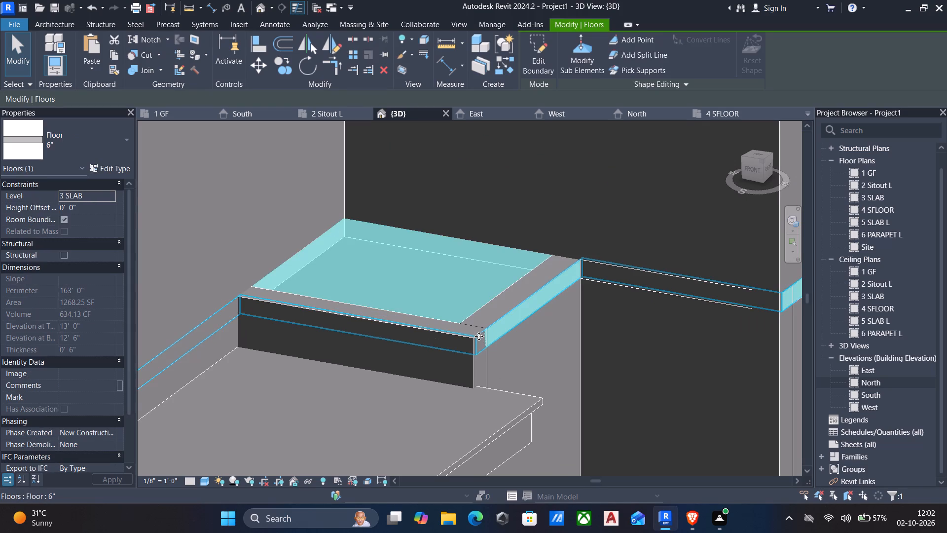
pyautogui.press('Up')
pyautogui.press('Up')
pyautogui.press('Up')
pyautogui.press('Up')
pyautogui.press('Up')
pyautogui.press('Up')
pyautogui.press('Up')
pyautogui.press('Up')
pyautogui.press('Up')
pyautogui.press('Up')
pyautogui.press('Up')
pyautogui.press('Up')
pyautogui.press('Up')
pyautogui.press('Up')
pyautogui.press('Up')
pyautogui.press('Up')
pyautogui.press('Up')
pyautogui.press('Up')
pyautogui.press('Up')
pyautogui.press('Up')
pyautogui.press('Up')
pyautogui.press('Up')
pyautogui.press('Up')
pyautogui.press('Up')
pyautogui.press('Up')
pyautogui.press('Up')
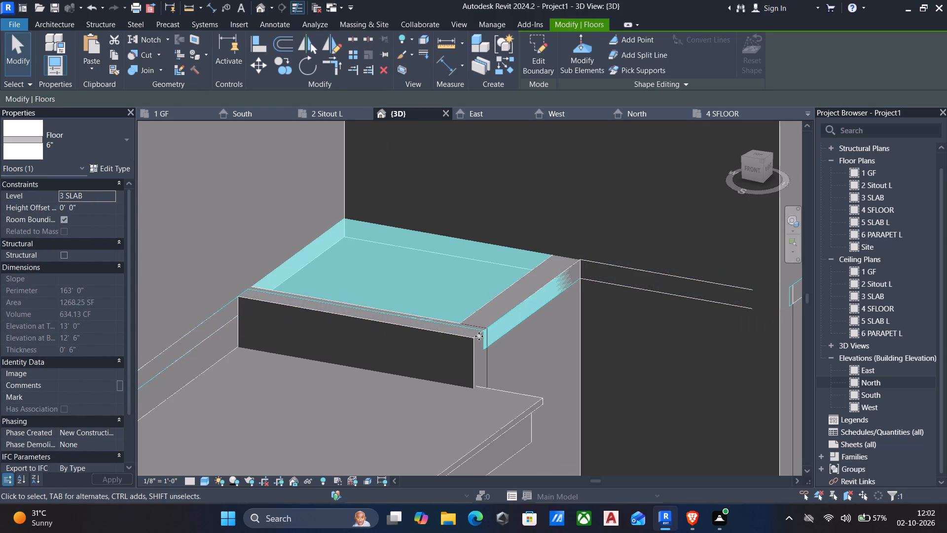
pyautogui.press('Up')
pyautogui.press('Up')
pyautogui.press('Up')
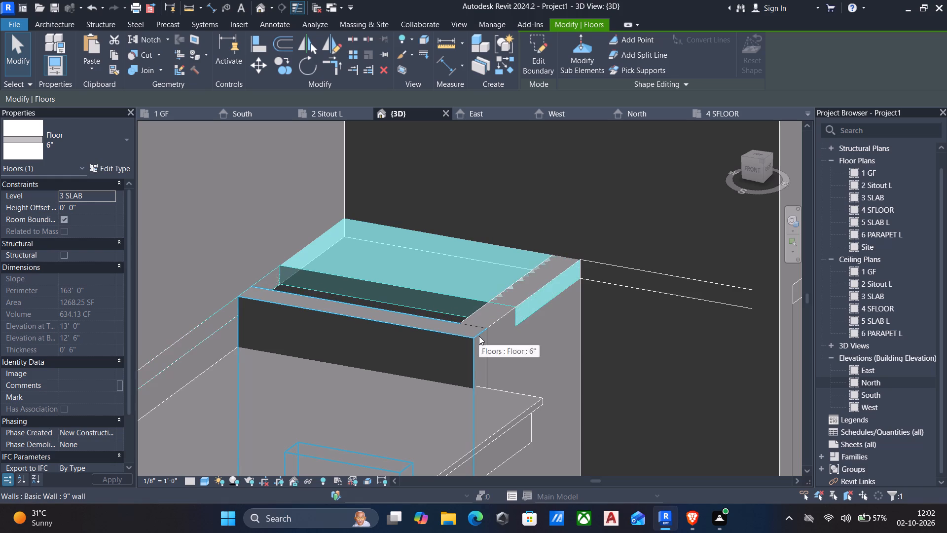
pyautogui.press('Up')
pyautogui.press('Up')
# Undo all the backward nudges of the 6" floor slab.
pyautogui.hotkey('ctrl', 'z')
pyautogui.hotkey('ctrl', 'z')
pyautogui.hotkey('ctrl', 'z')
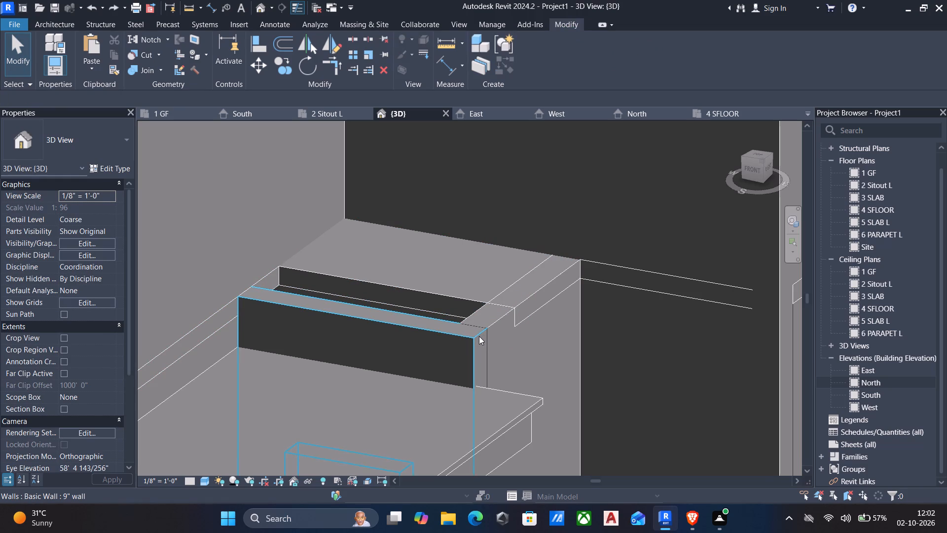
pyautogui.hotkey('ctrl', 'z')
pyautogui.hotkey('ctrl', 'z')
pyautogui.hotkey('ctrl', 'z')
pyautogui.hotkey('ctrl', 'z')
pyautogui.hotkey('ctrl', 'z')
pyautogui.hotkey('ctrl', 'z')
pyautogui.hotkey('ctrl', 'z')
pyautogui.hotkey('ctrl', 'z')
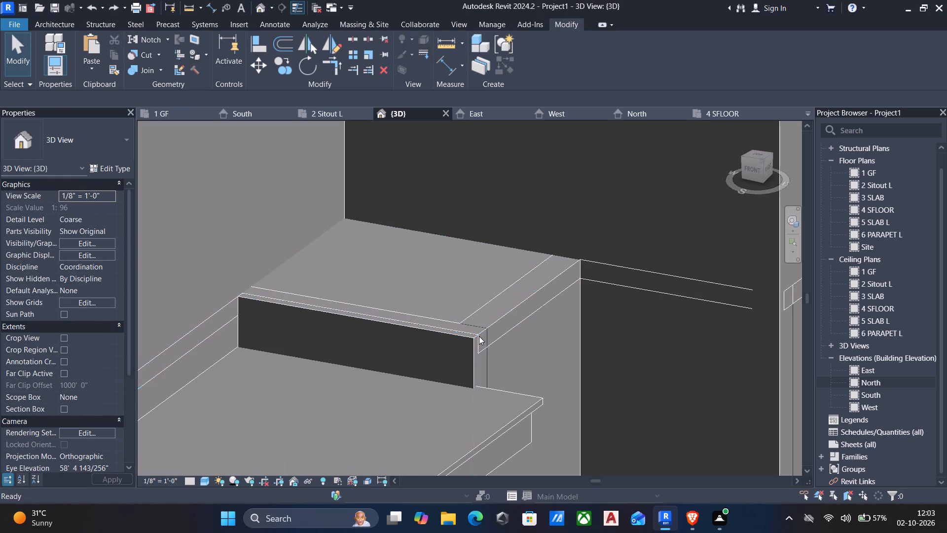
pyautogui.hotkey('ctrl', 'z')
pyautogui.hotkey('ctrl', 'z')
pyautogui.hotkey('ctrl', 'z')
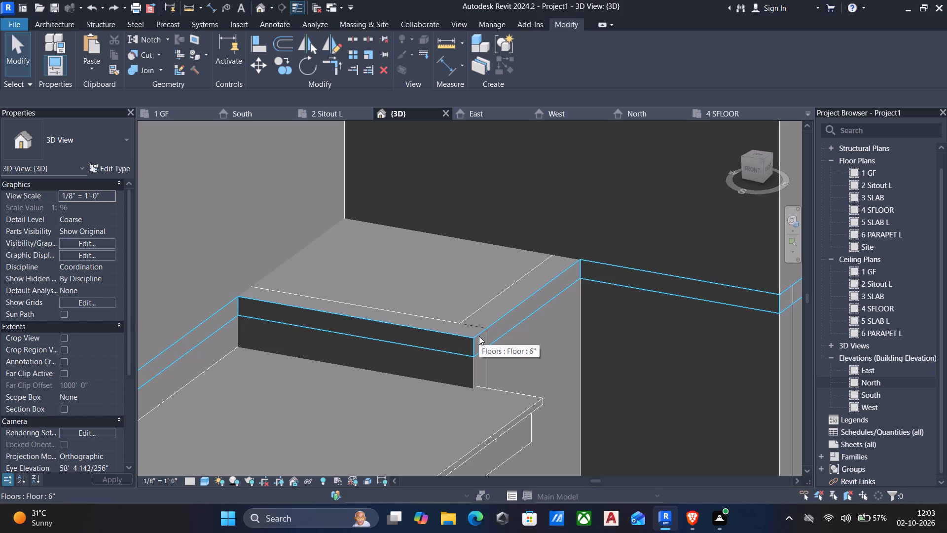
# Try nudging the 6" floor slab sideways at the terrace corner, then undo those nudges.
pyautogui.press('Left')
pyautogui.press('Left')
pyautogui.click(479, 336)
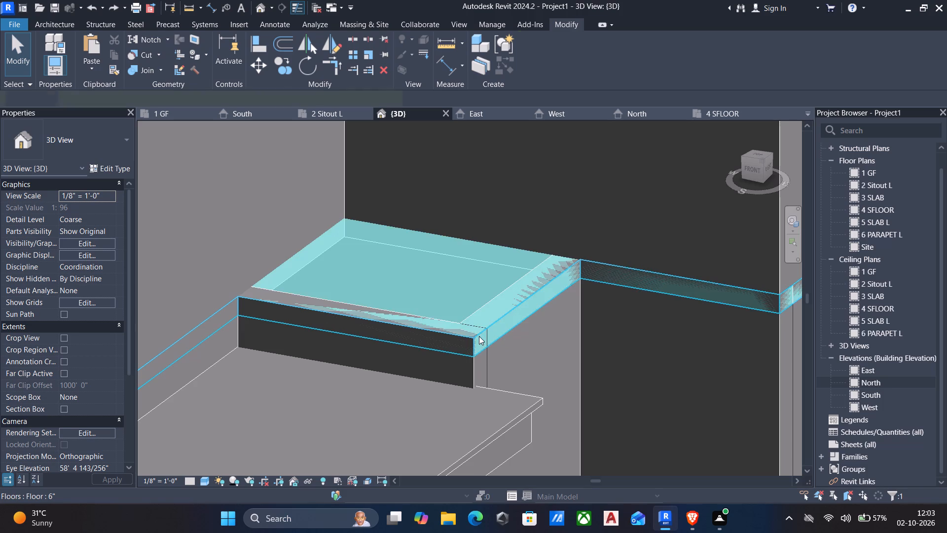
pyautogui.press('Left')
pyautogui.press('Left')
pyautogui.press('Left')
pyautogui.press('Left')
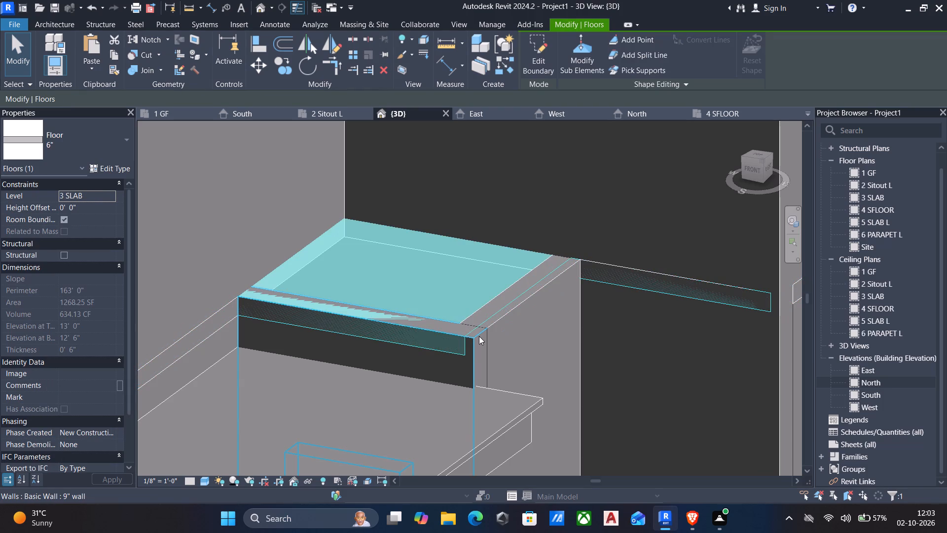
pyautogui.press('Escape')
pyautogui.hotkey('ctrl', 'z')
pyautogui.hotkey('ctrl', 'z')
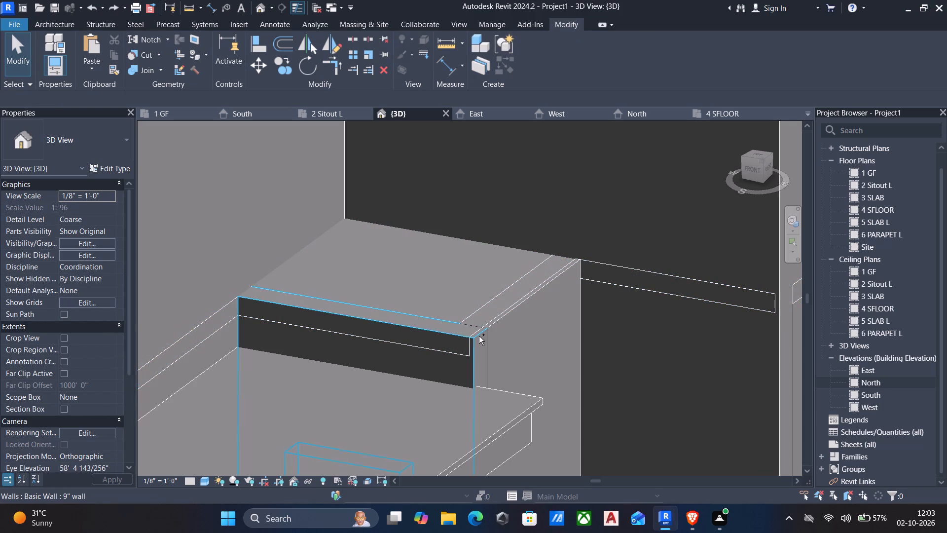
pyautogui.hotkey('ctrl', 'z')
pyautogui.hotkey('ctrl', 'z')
# Examine how the front upper-storey 9" wall and the 6" floor slab meet below the door and above the porch roof.
pyautogui.scroll(-3, 479, 336)
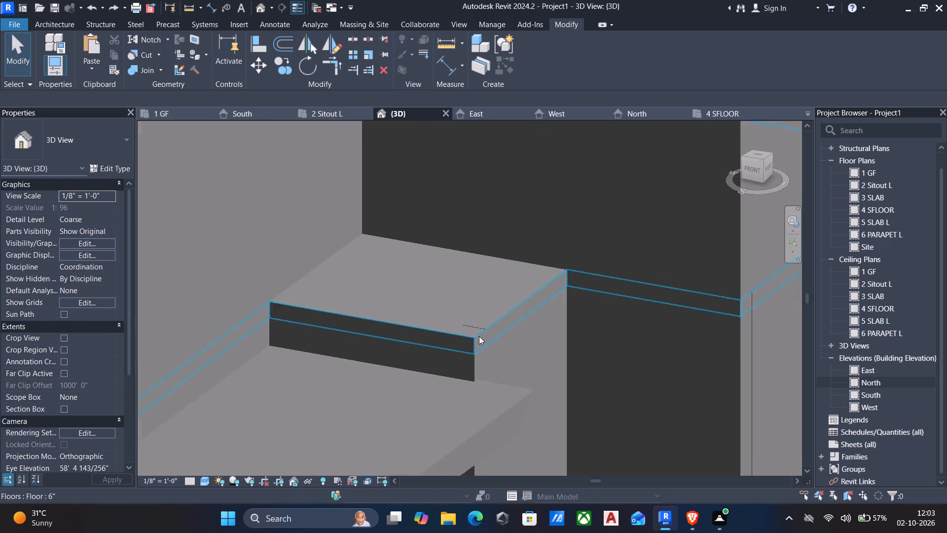
pyautogui.scroll(-4, 479, 336)
pyautogui.moveTo(479, 336); pyautogui.dragTo(485, 335, button='middle')
pyautogui.scroll(-1, 484, 335)
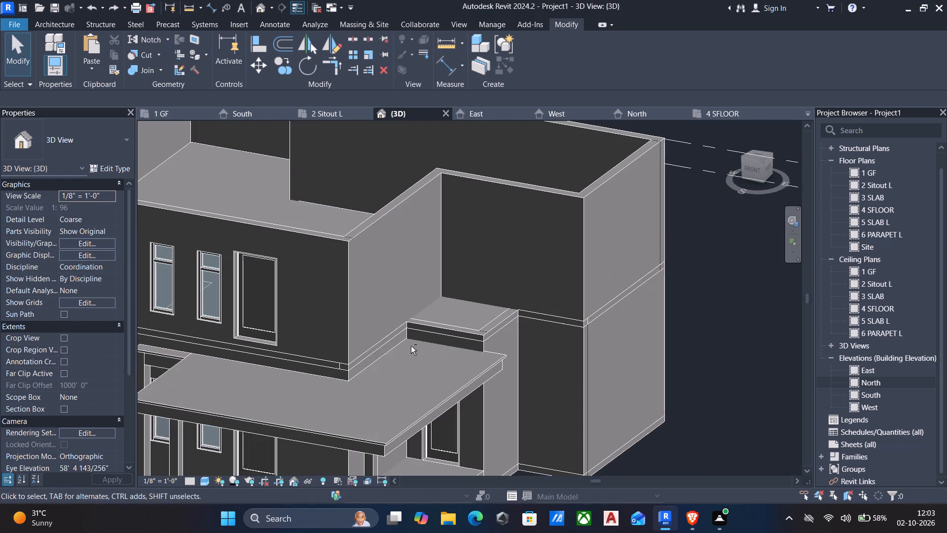
pyautogui.keyDown('shift'); pyautogui.moveTo(411, 346); pyautogui.dragTo(458, 339, button='middle'); pyautogui.keyUp('shift')
pyautogui.scroll(5, 301, 344)
pyautogui.scroll(3, 361, 340)
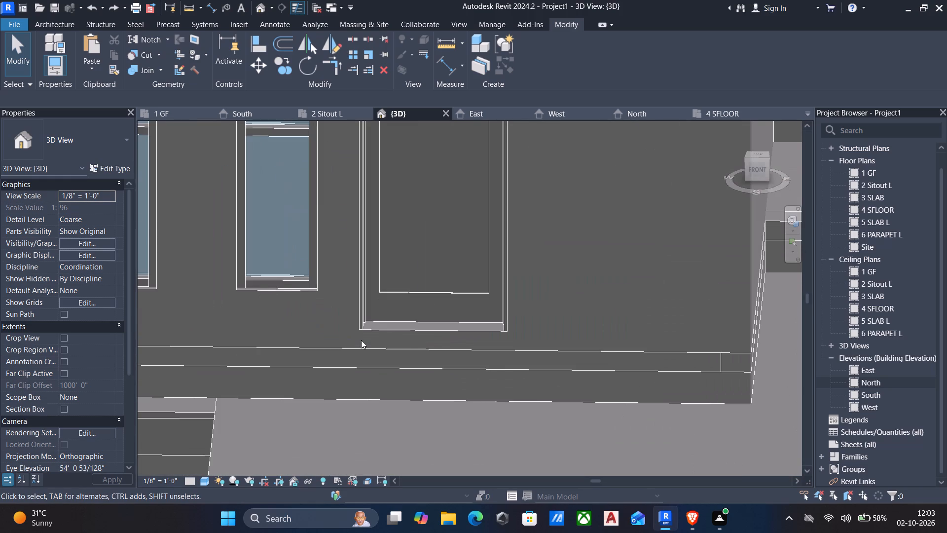
pyautogui.click(396, 332)
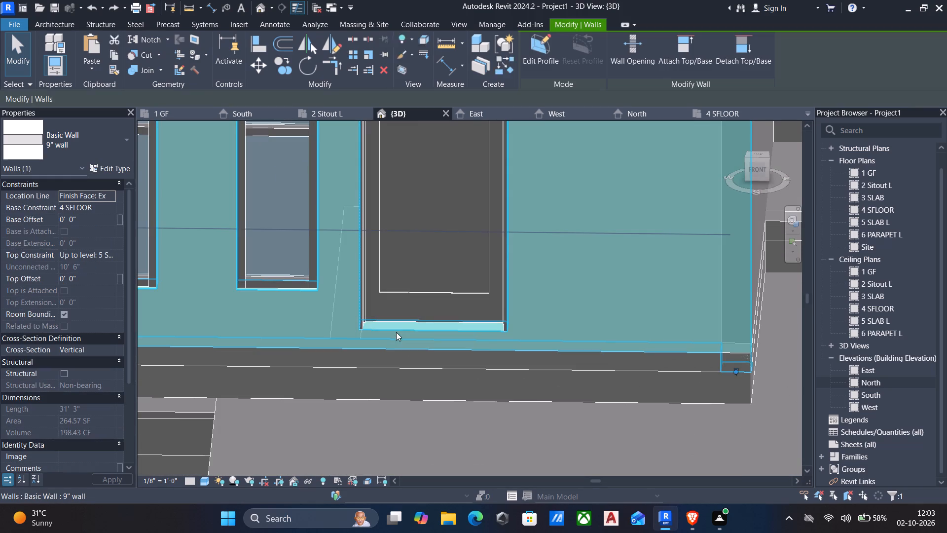
pyautogui.scroll(-4, 452, 325)
pyautogui.scroll(-3, 163, 294)
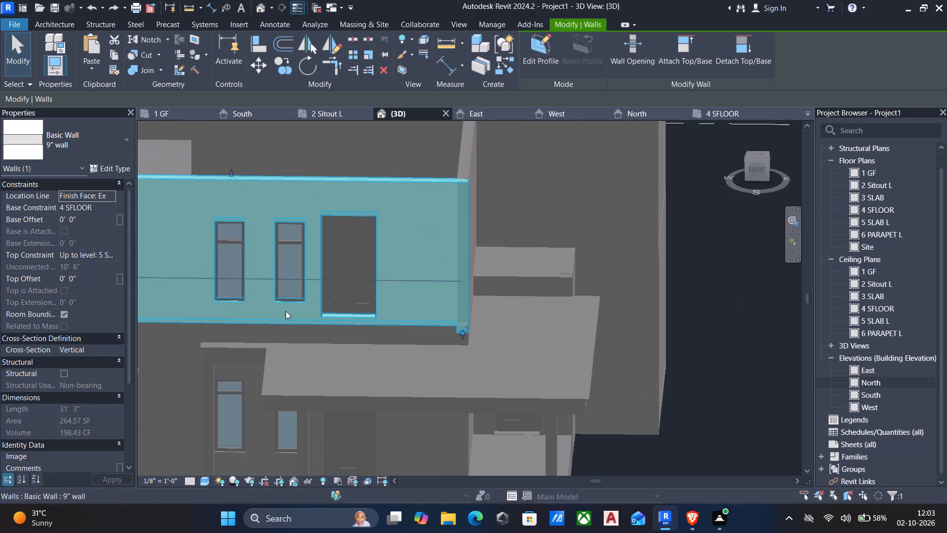
pyautogui.click(372, 327)
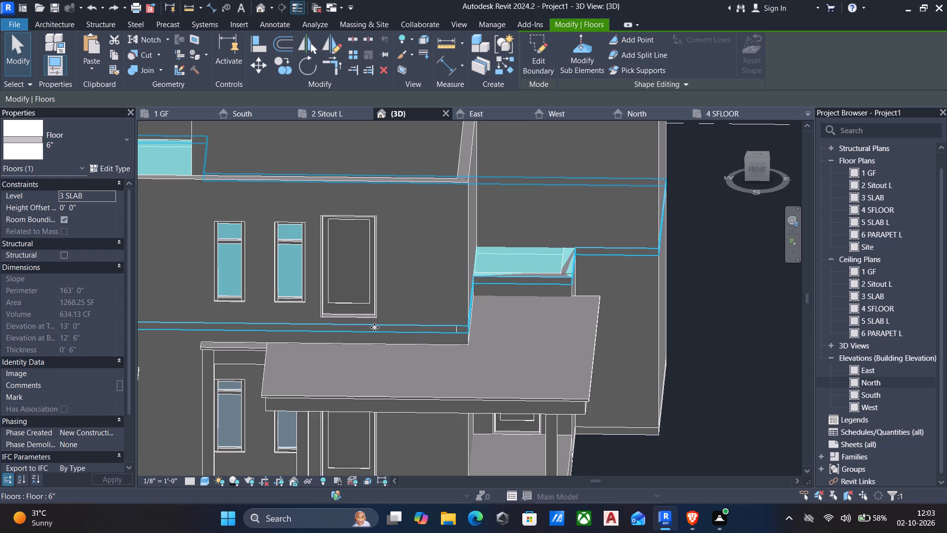
pyautogui.scroll(3, 330, 326)
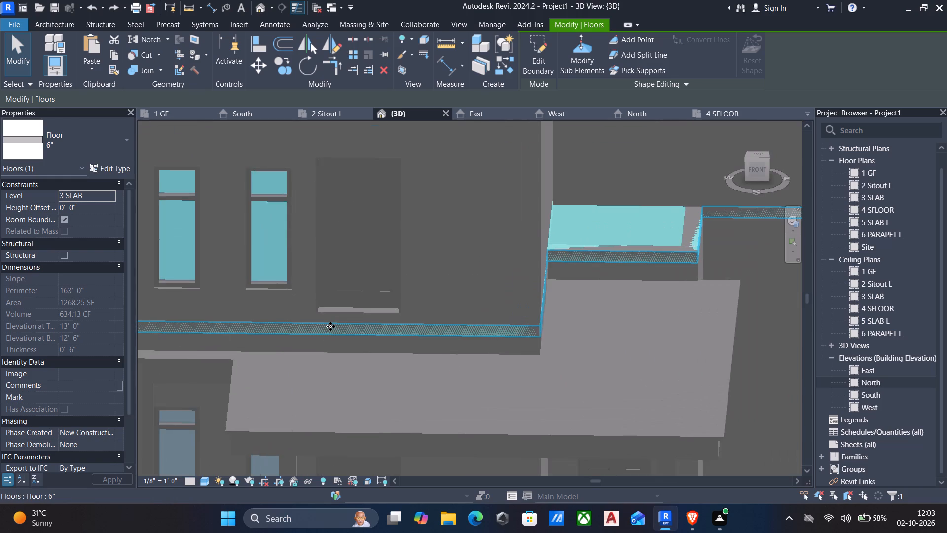
pyautogui.press('Escape')
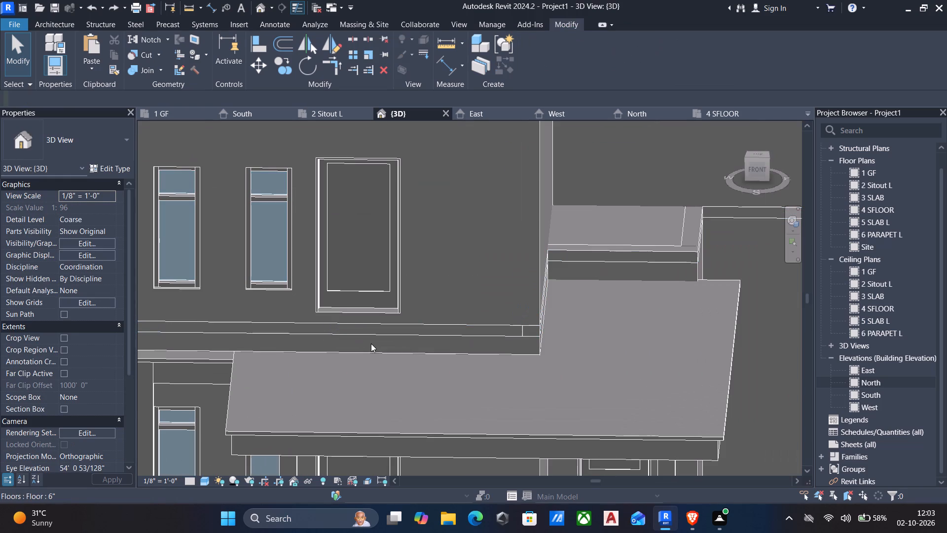
pyautogui.click(379, 330)
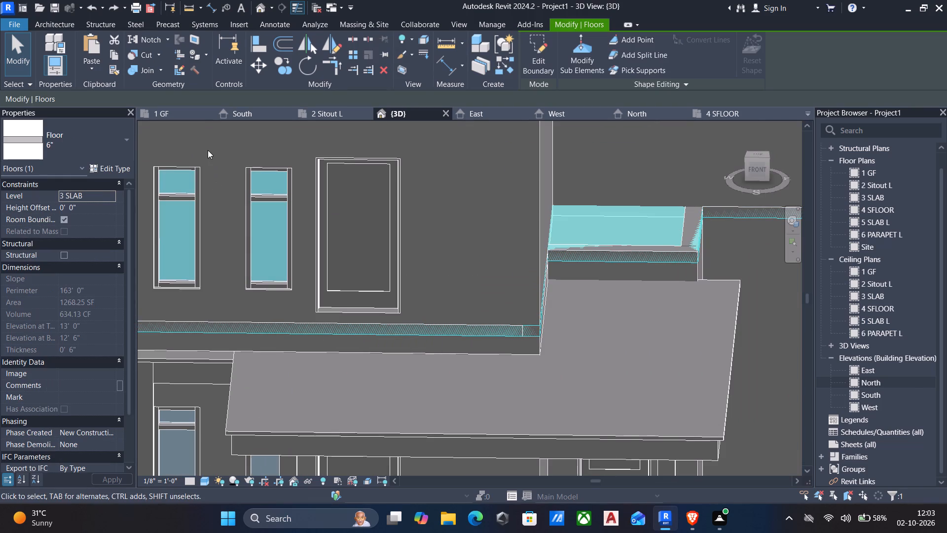
# In the North elevation, examine which walls and slab edges meet at the building's end corner on level 3 SLAB.
pyautogui.doubleClick(910, 384)
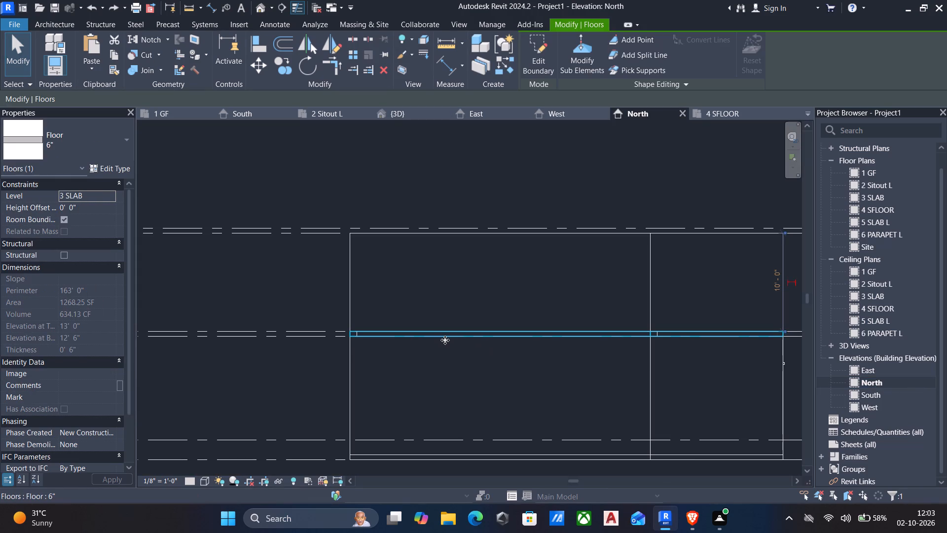
pyautogui.scroll(-3, 496, 383)
pyautogui.moveTo(602, 406); pyautogui.dragTo(583, 408, button='middle')
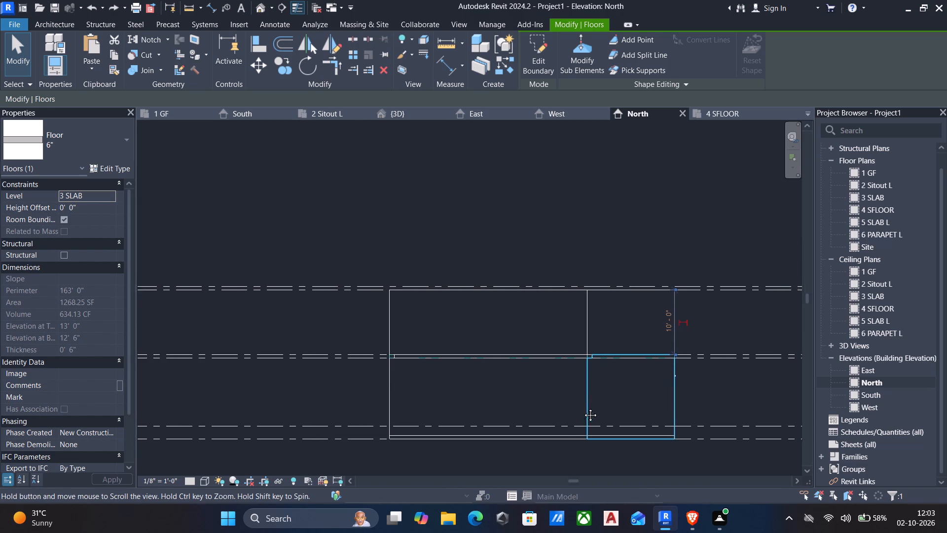
pyautogui.moveTo(583, 408); pyautogui.dragTo(447, 386, button='middle')
pyautogui.scroll(5, 253, 343)
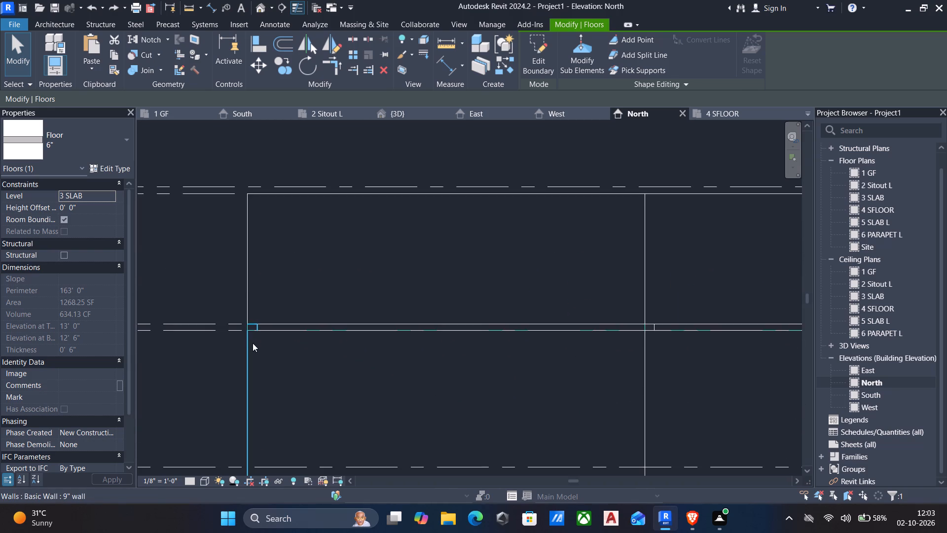
pyautogui.scroll(7, 252, 335)
pyautogui.press('Escape')
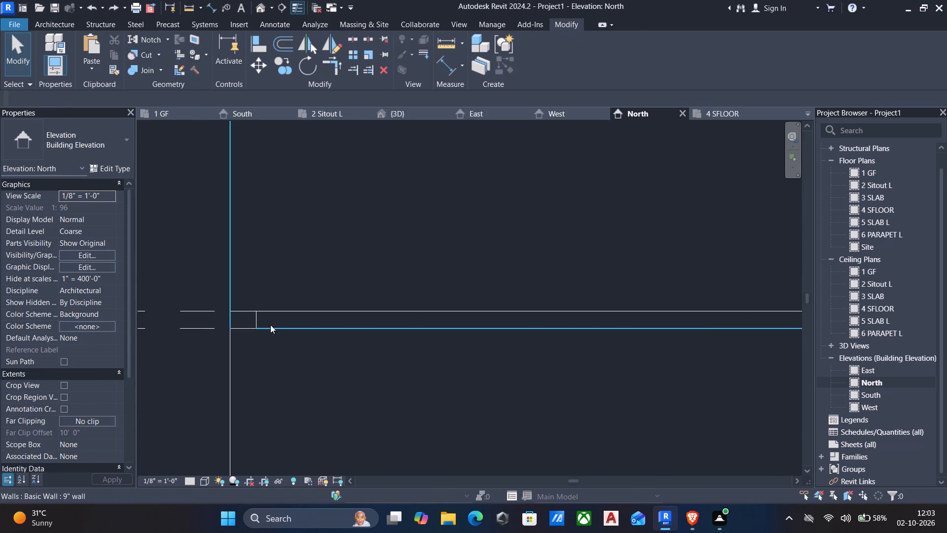
pyautogui.scroll(1, 270, 325)
pyautogui.click(252, 319)
pyautogui.scroll(-6, 318, 355)
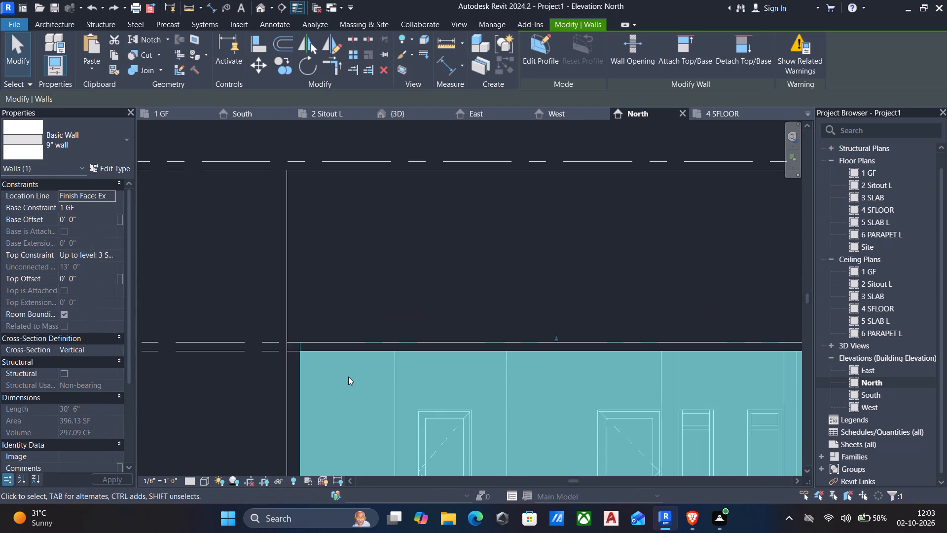
pyautogui.scroll(-4, 348, 377)
pyautogui.scroll(3, 275, 373)
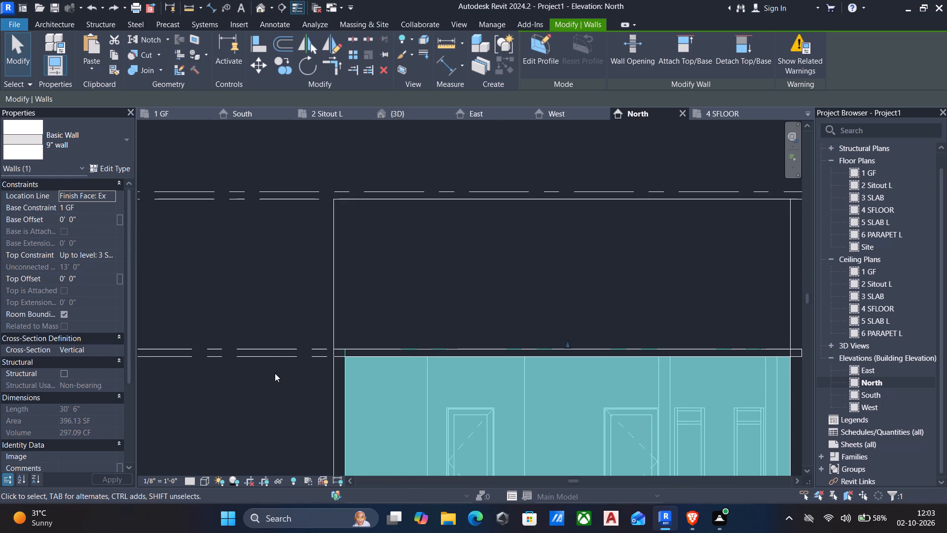
pyautogui.scroll(-6, 275, 373)
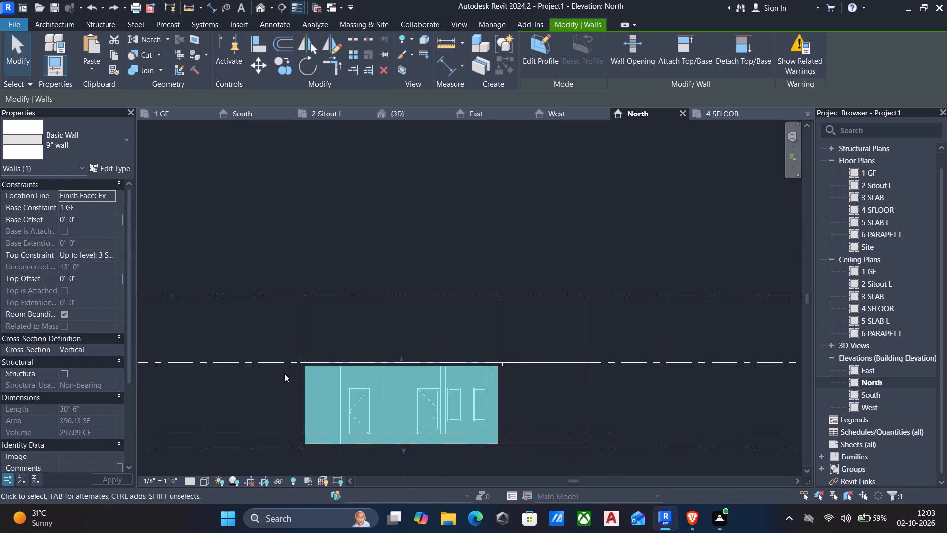
pyautogui.press('Escape')
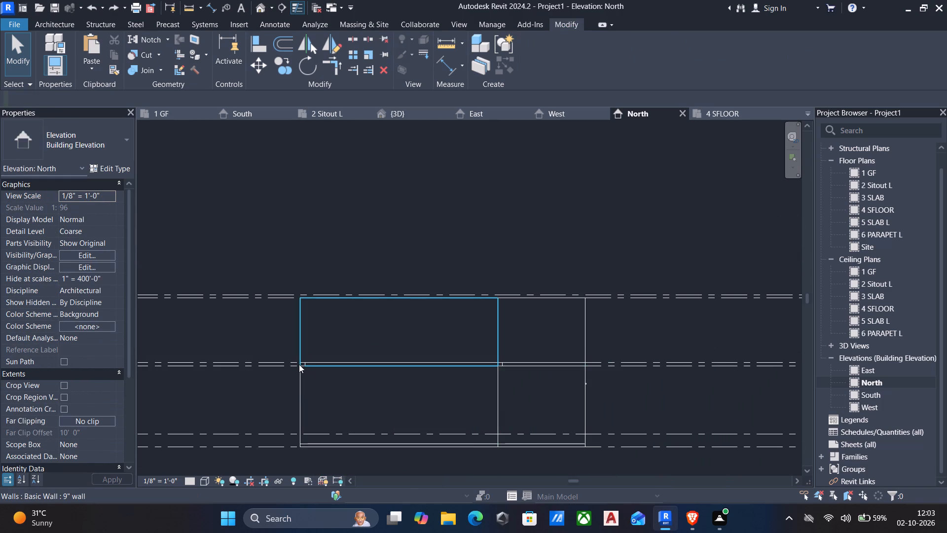
pyautogui.click(306, 364)
pyautogui.scroll(4, 306, 364)
pyautogui.press('Escape')
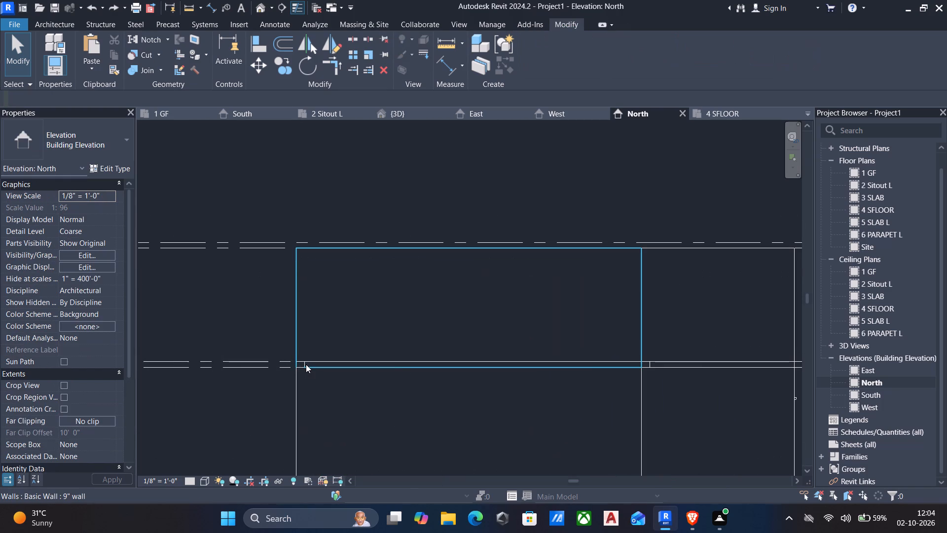
pyautogui.scroll(1, 306, 364)
pyautogui.click(303, 365)
pyautogui.press('Escape')
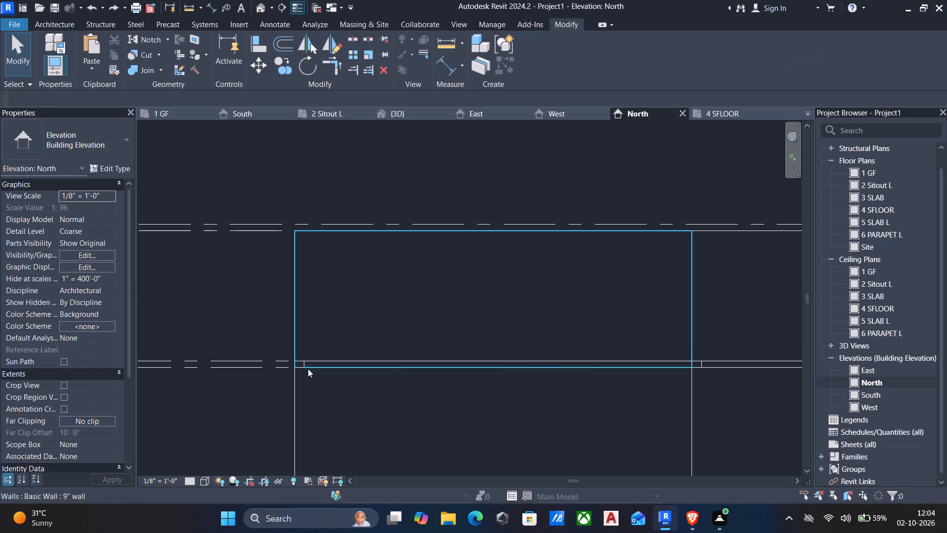
pyautogui.scroll(-2, 316, 374)
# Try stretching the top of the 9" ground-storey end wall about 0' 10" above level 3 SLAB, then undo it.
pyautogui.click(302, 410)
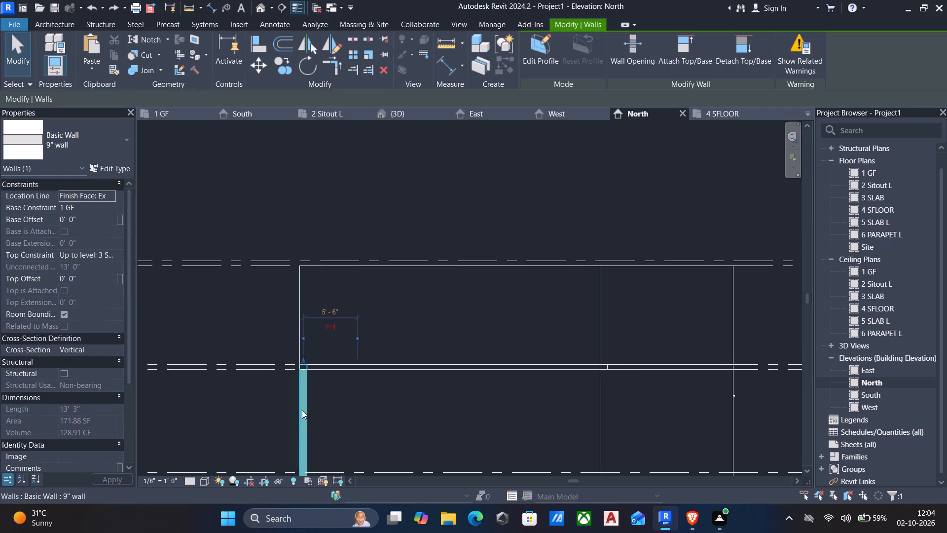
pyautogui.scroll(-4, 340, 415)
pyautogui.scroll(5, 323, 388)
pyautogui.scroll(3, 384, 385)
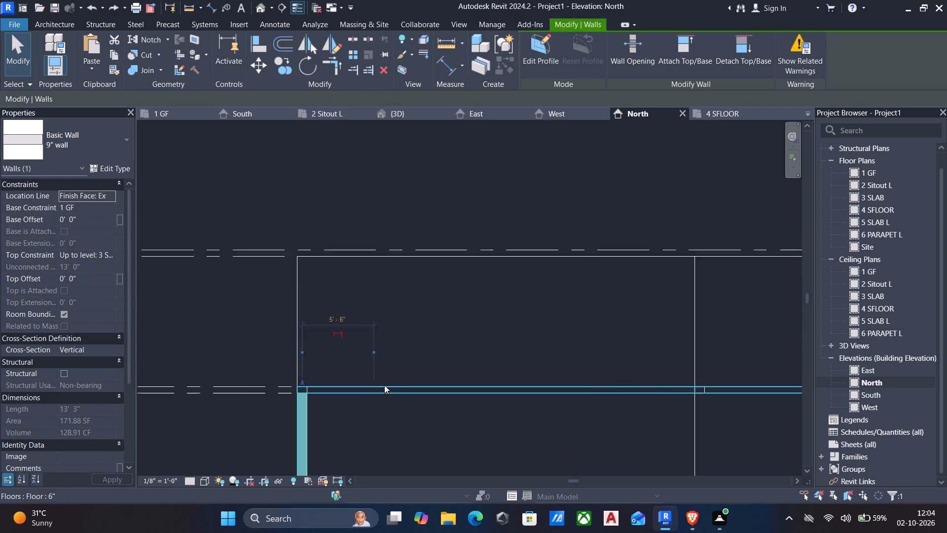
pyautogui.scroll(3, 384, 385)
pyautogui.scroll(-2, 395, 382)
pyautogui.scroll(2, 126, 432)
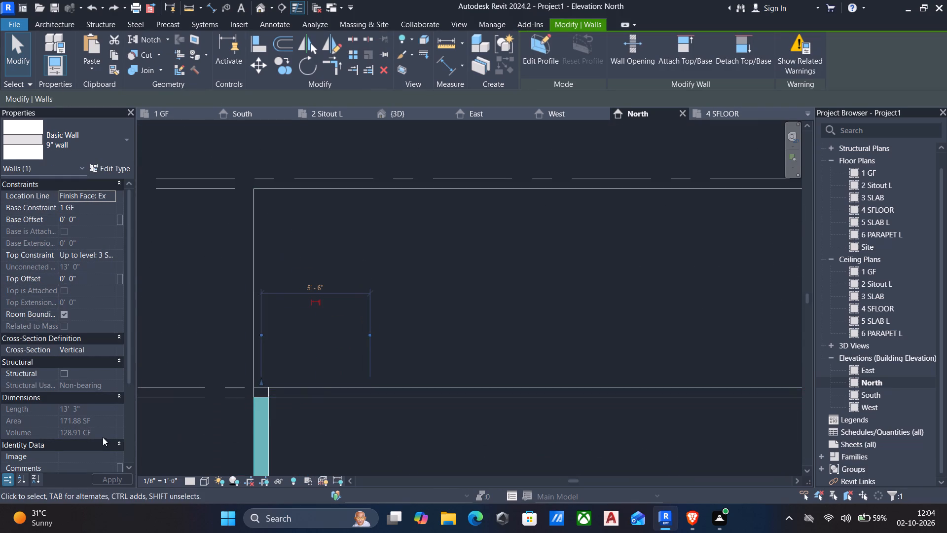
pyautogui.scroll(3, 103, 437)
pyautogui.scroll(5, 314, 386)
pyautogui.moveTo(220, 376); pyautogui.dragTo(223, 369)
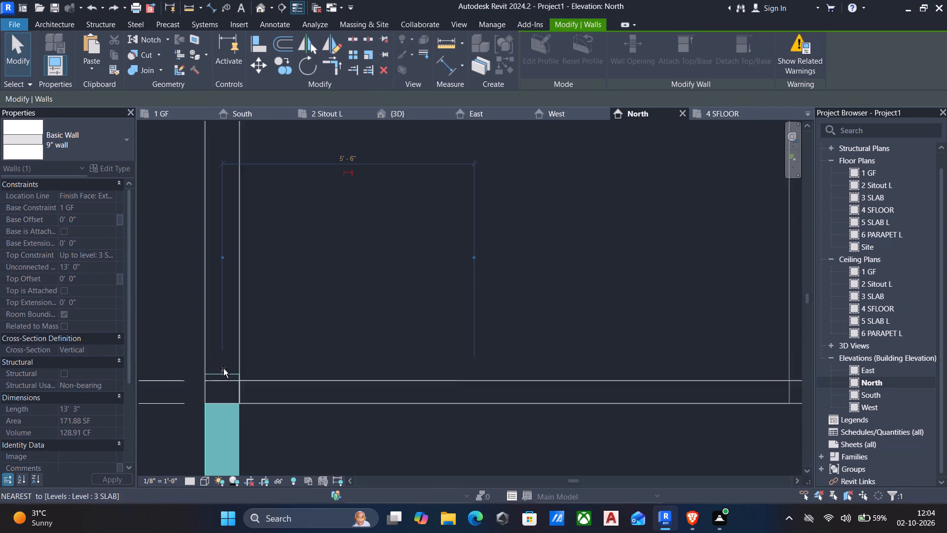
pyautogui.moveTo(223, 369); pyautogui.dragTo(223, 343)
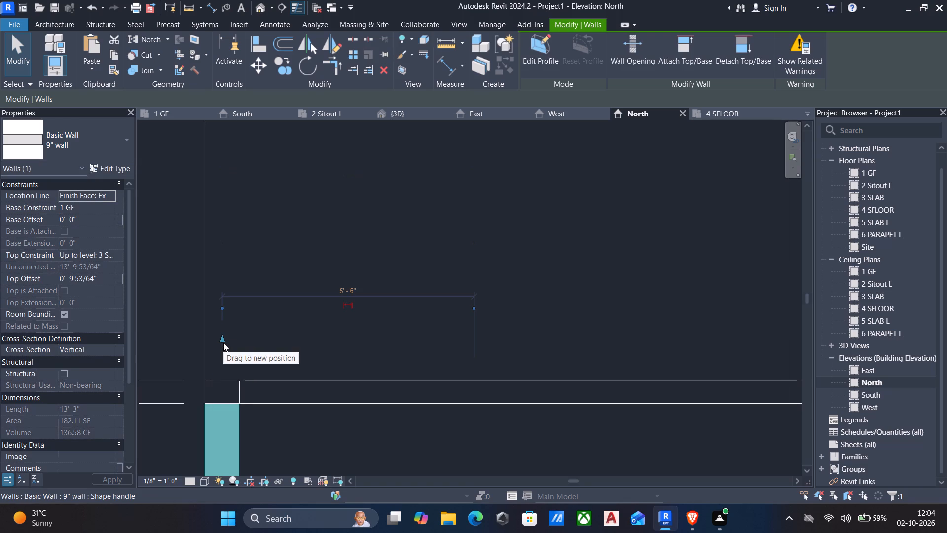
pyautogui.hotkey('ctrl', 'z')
# In the North elevation, examine the ground-storey 9" walls and where they meet the 6" floor slab at both ends of the building.
pyautogui.click(242, 393)
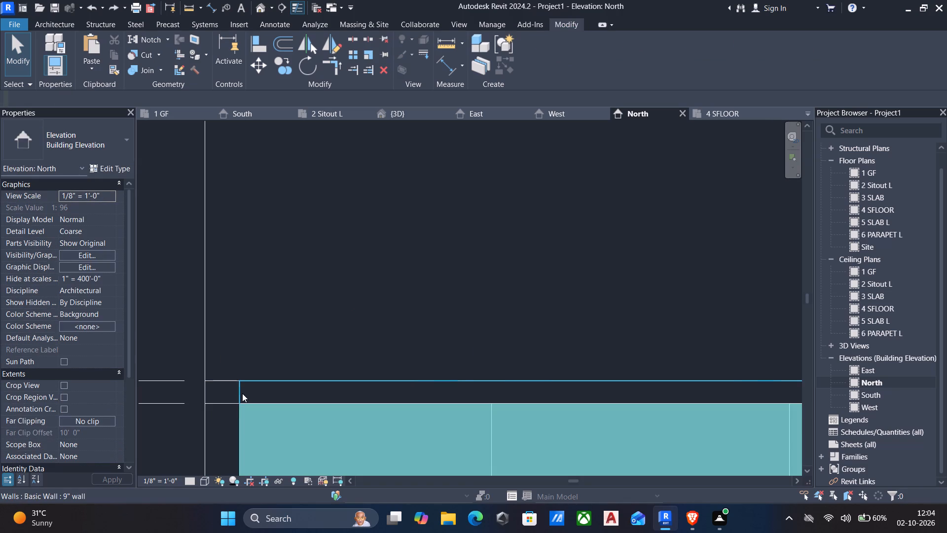
pyautogui.scroll(-9, 231, 390)
pyautogui.moveTo(241, 426); pyautogui.dragTo(310, 406, button='middle')
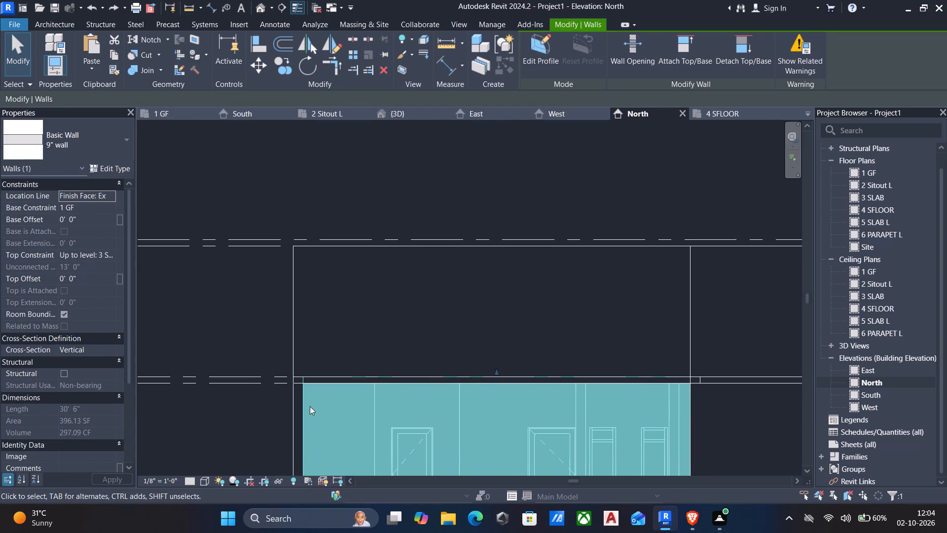
pyautogui.scroll(4, 303, 381)
pyautogui.press('Escape')
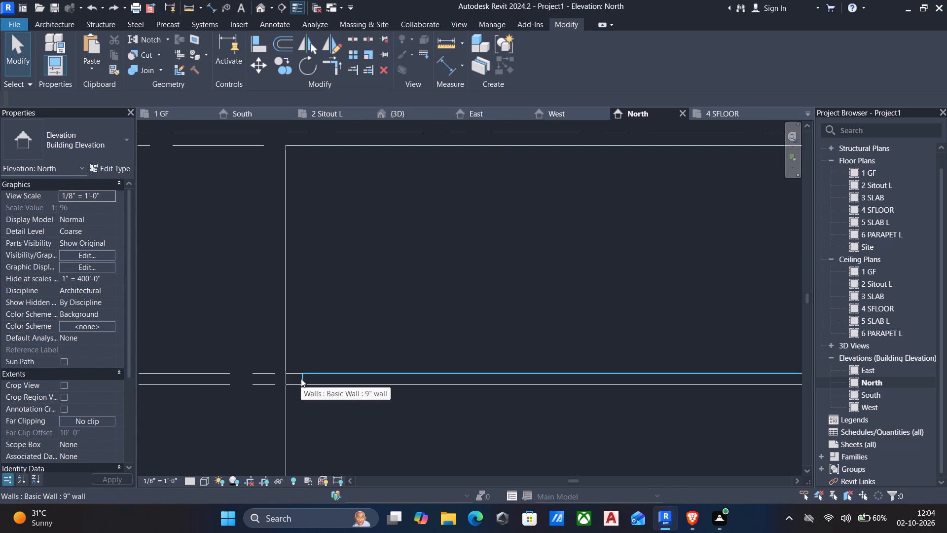
pyautogui.click(301, 379)
pyautogui.scroll(-5, 283, 380)
pyautogui.moveTo(279, 413); pyautogui.dragTo(296, 389, button='middle')
pyautogui.scroll(-3, 296, 389)
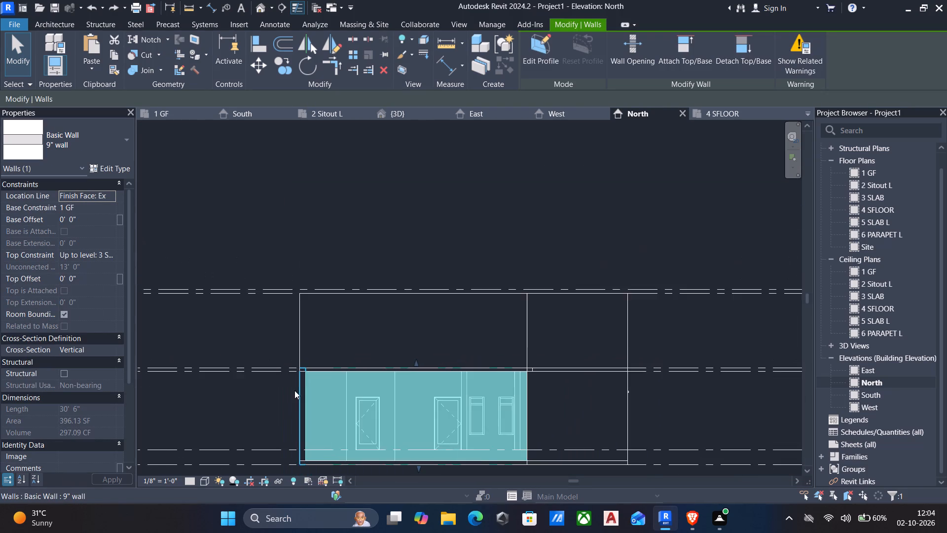
pyautogui.scroll(-3, 294, 393)
pyautogui.moveTo(296, 403); pyautogui.dragTo(325, 396, button='middle')
pyautogui.press('Escape')
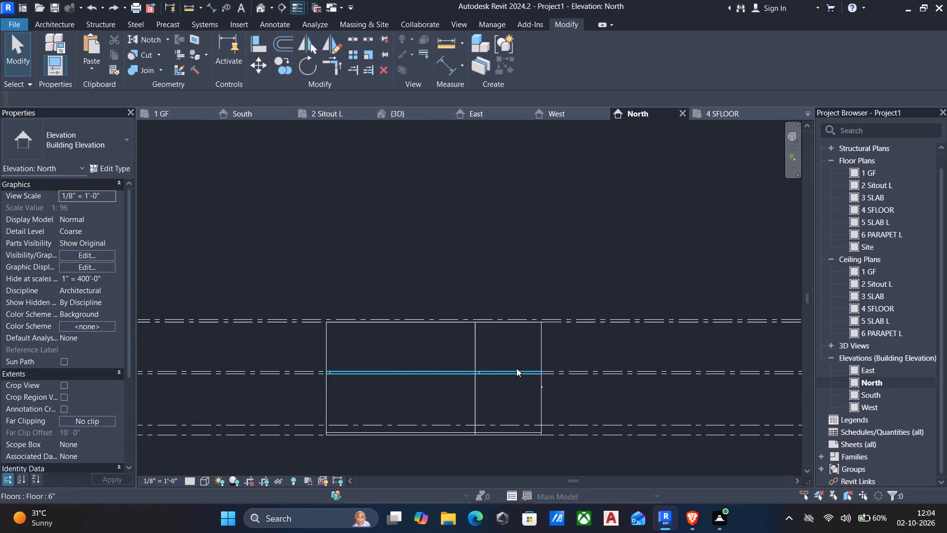
pyautogui.scroll(4, 517, 368)
pyautogui.click(519, 376)
pyautogui.press('Escape')
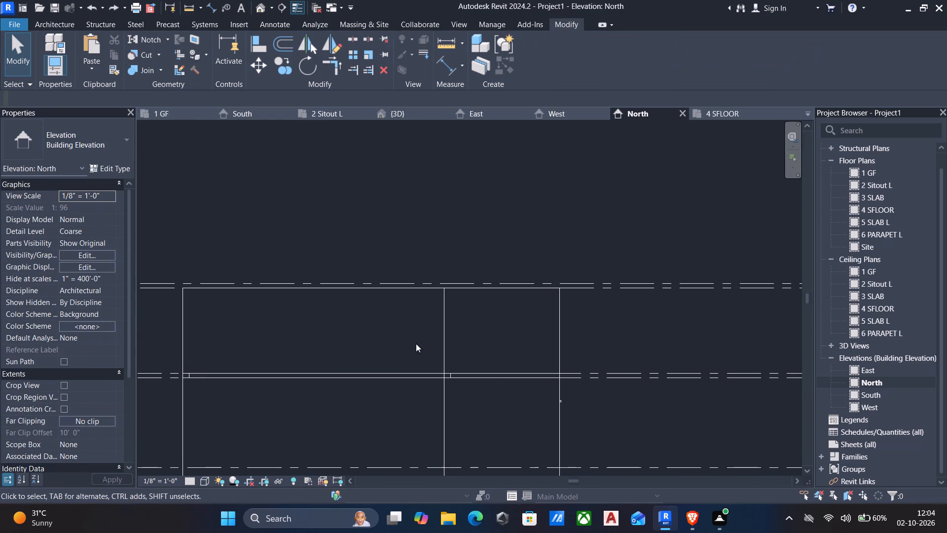
pyautogui.scroll(-3, 350, 317)
pyautogui.moveTo(353, 329); pyautogui.dragTo(367, 331, button='middle')
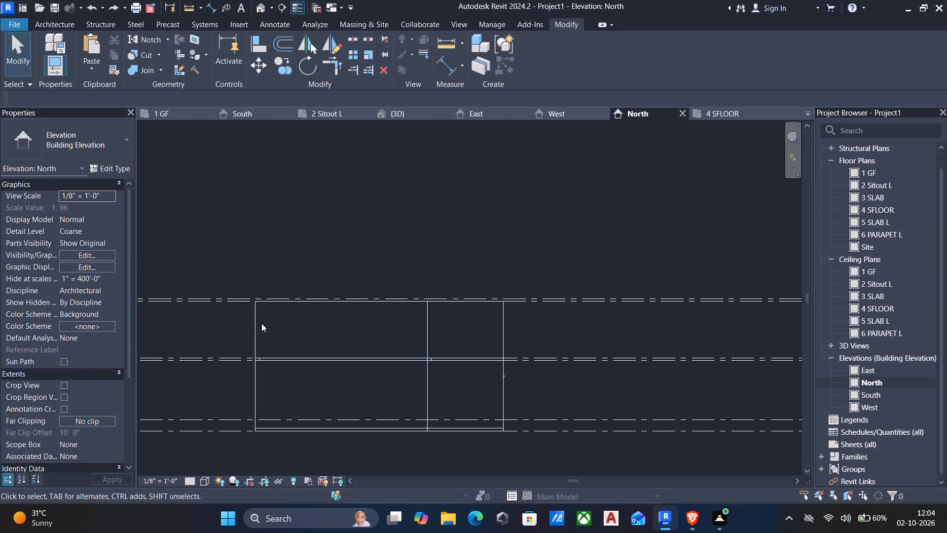
# Stretch the base of the longer upper-storey 9" rear wall up to the top of the 6" floor slab.
pyautogui.click(256, 322)
pyautogui.scroll(4, 407, 384)
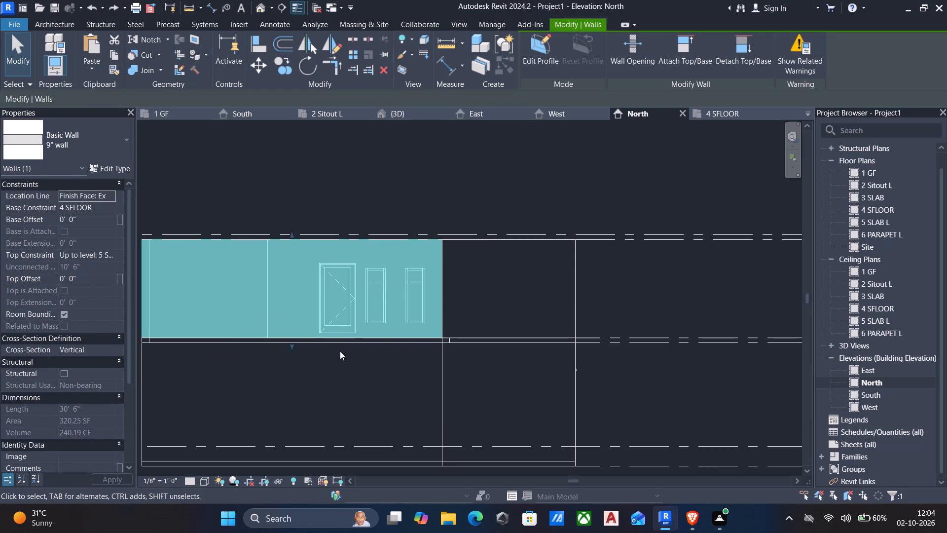
pyautogui.scroll(4, 331, 350)
pyautogui.moveTo(273, 337); pyautogui.dragTo(277, 325)
pyautogui.press('Escape')
pyautogui.scroll(-4, 284, 329)
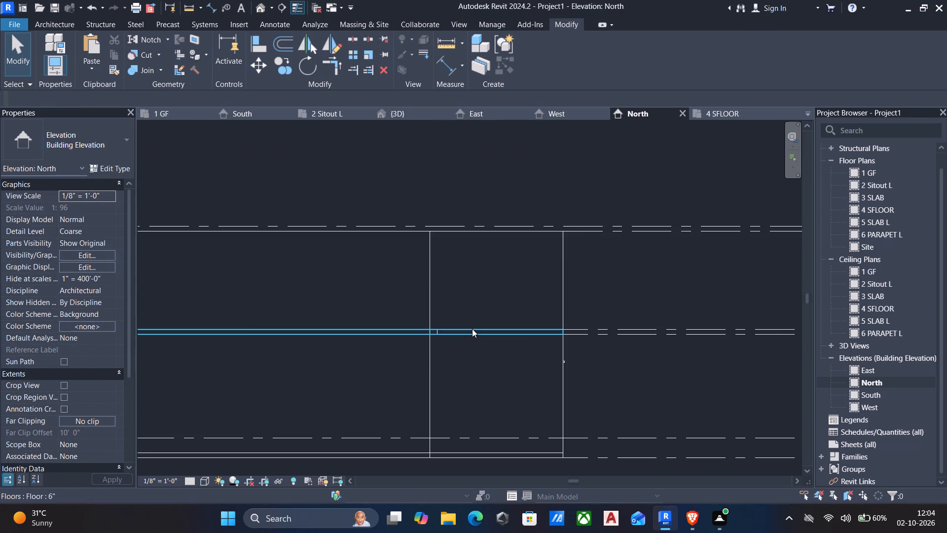
# Stretch the base of the upper-storey 9" end wall beside the shorter rear wall up to the top of the 6" floor slab.
pyautogui.click(472, 329)
pyautogui.press('Escape')
pyautogui.click(561, 278)
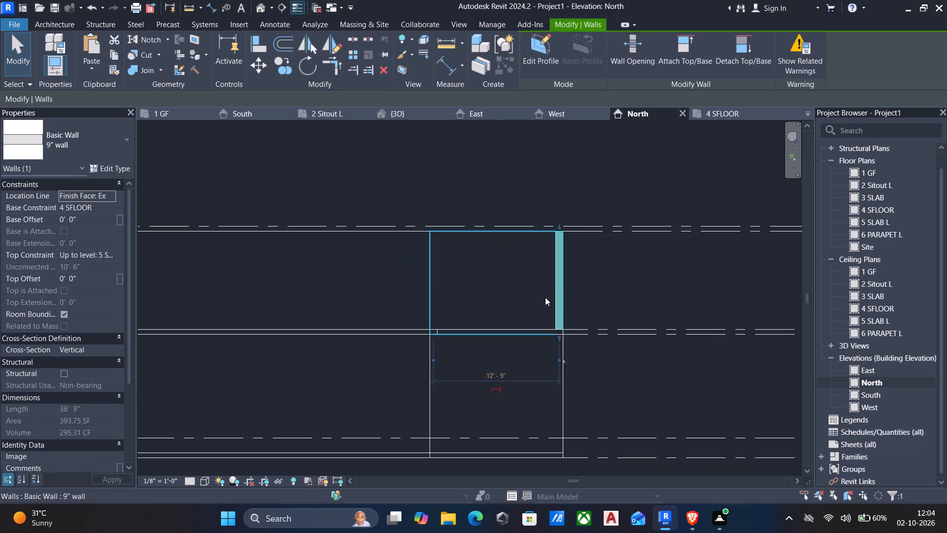
pyautogui.scroll(4, 539, 336)
pyautogui.moveTo(573, 336); pyautogui.dragTo(567, 319)
pyautogui.press('Escape')
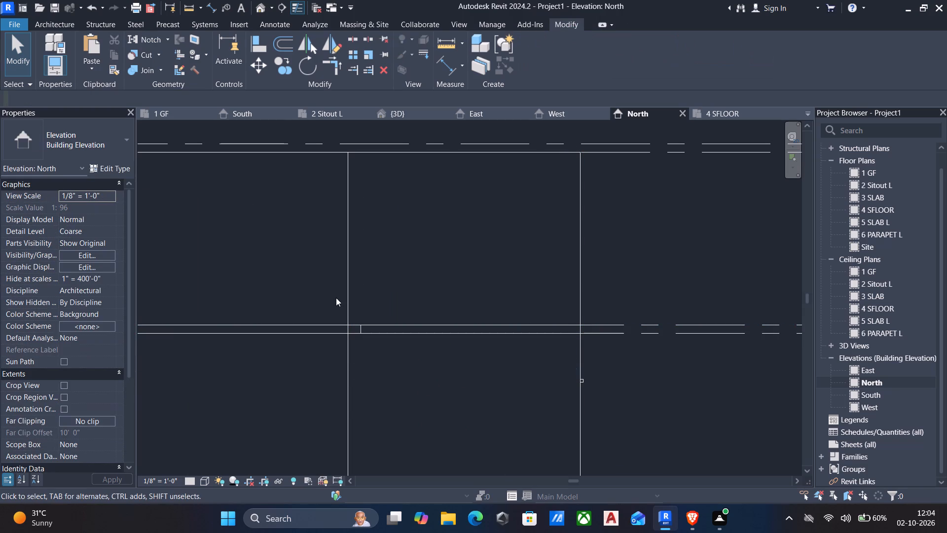
# Stretch the base of the shorter upper-storey 9" rear wall up to the top of the 6" floor slab.
pyautogui.click(346, 294)
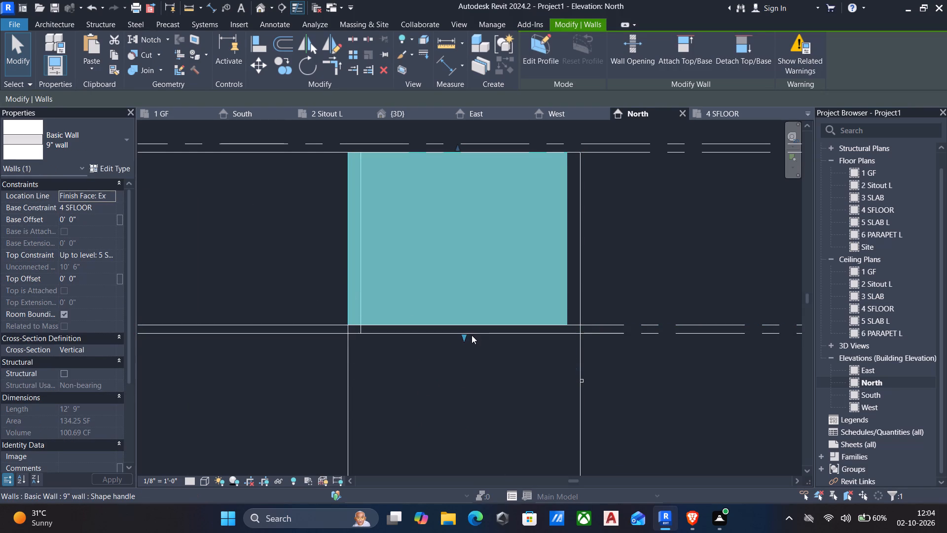
pyautogui.moveTo(464, 335); pyautogui.dragTo(467, 322)
pyautogui.press('Escape')
pyautogui.scroll(-3, 340, 284)
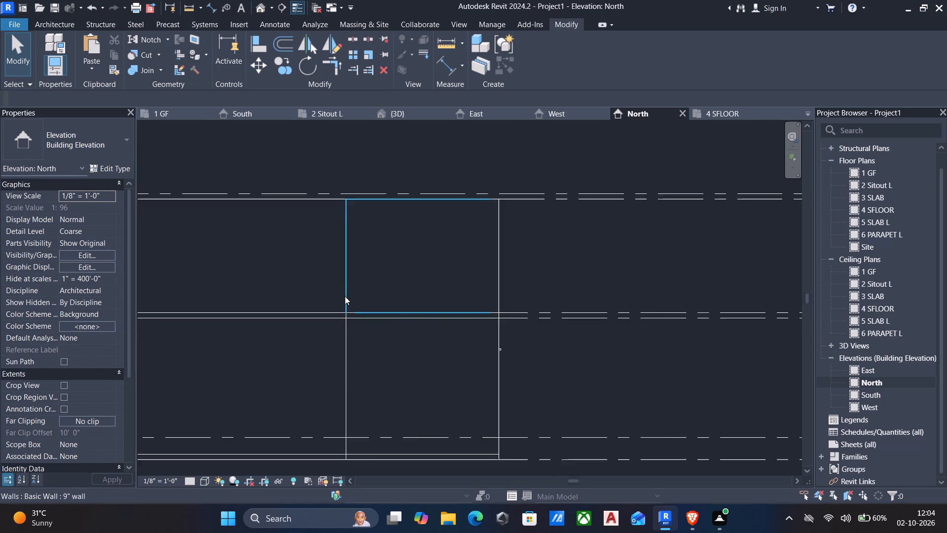
pyautogui.scroll(-1, 345, 296)
pyautogui.moveTo(358, 298); pyautogui.dragTo(636, 301, button='middle')
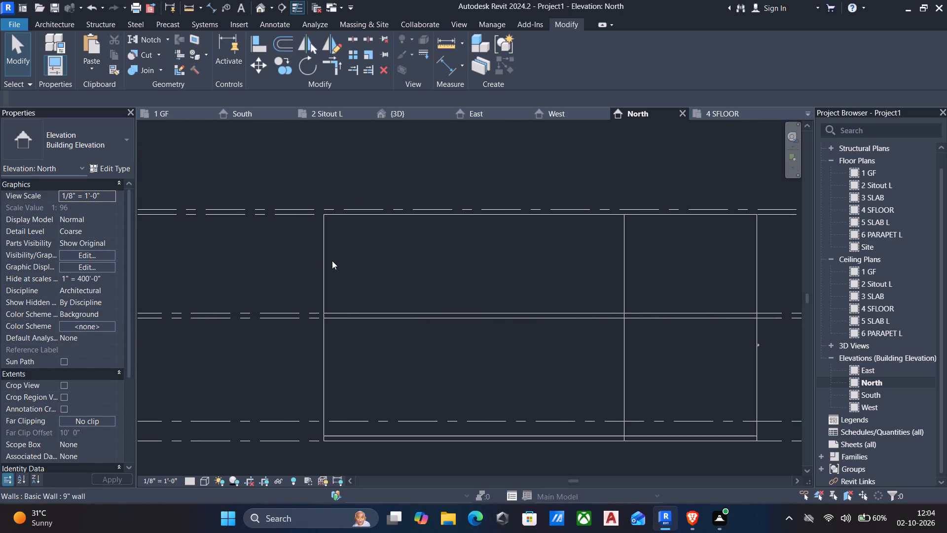
pyautogui.click(324, 266)
pyautogui.press('Escape')
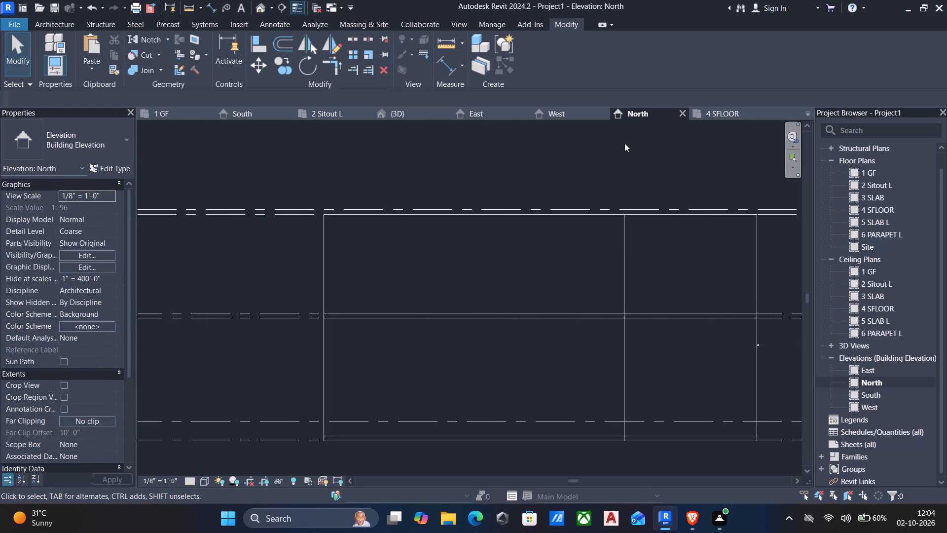
# In the 3D view, examine how the upper-storey 9" walls meet the 6" floor slab around the terrace, porch roof and front corner.
pyautogui.click(409, 117)
pyautogui.scroll(-4, 465, 289)
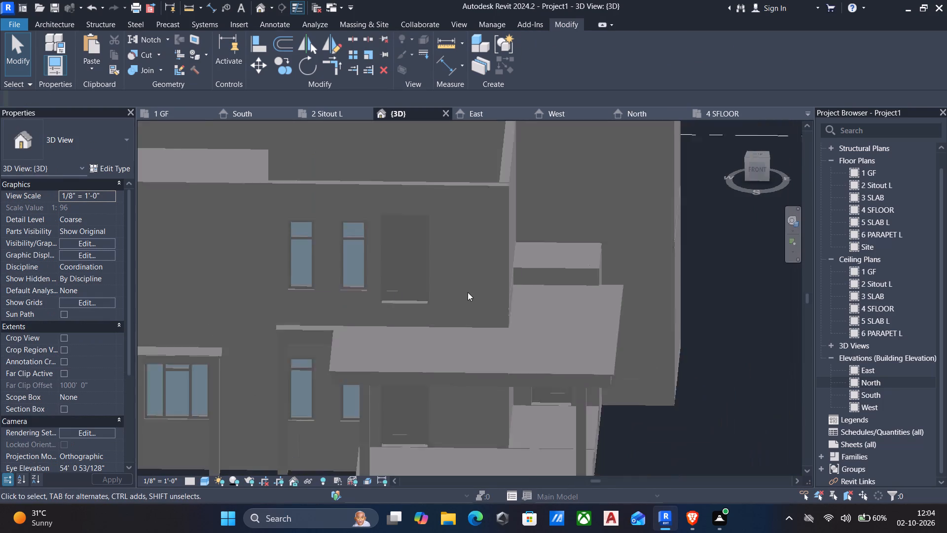
pyautogui.scroll(-2, 468, 292)
pyautogui.keyDown('shift'); pyautogui.moveTo(474, 297); pyautogui.dragTo(362, 288, button='middle'); pyautogui.keyUp('shift')
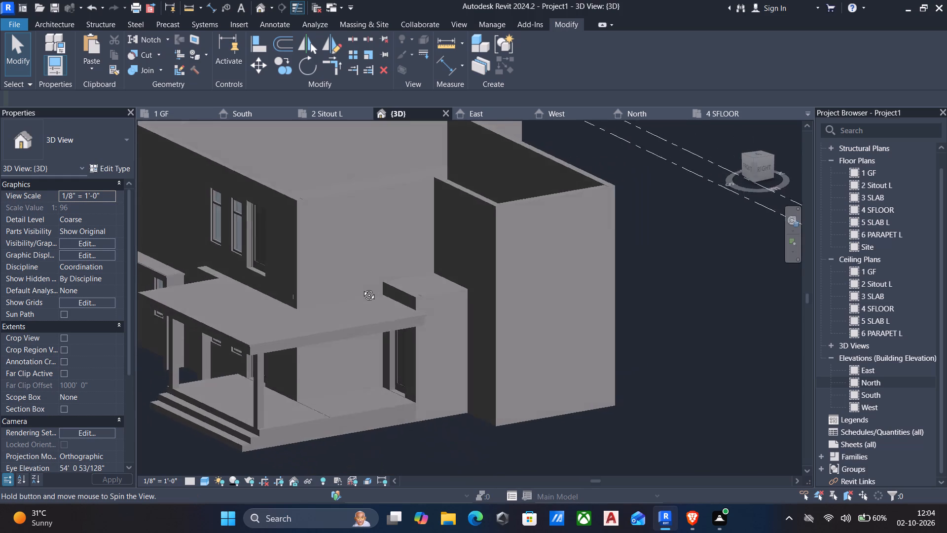
pyautogui.keyDown('shift'); pyautogui.moveTo(362, 288); pyautogui.dragTo(350, 311, button='middle'); pyautogui.keyUp('shift')
pyautogui.keyDown('shift'); pyautogui.scroll(-3, 350, 313); pyautogui.keyUp('shift')
pyautogui.moveTo(367, 297); pyautogui.dragTo(368, 321, button='middle')
pyautogui.keyDown('shift'); pyautogui.moveTo(321, 325); pyautogui.dragTo(423, 300, button='middle'); pyautogui.keyUp('shift')
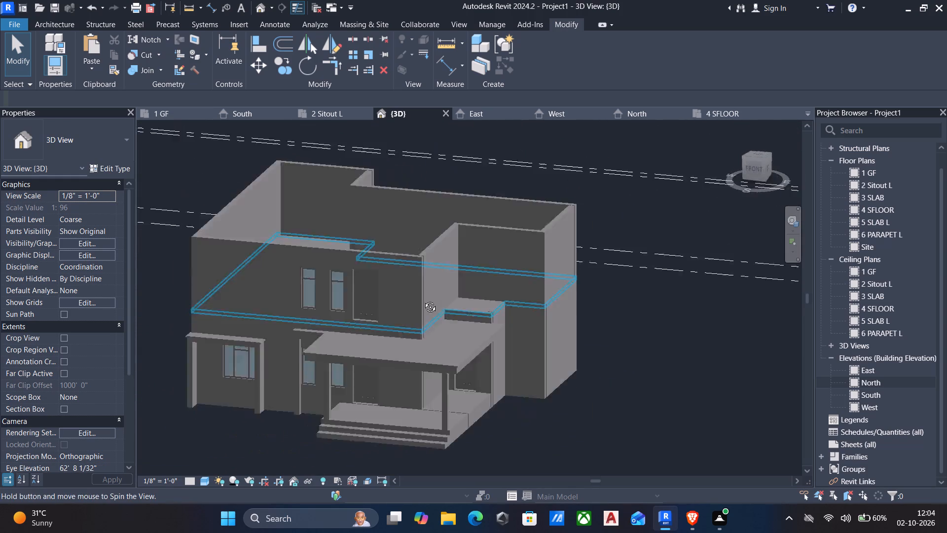
pyautogui.keyDown('shift'); pyautogui.moveTo(423, 300); pyautogui.dragTo(437, 299, button='middle'); pyautogui.keyUp('shift')
pyautogui.scroll(-1, 418, 300)
pyautogui.scroll(5, 389, 318)
pyautogui.click(372, 324)
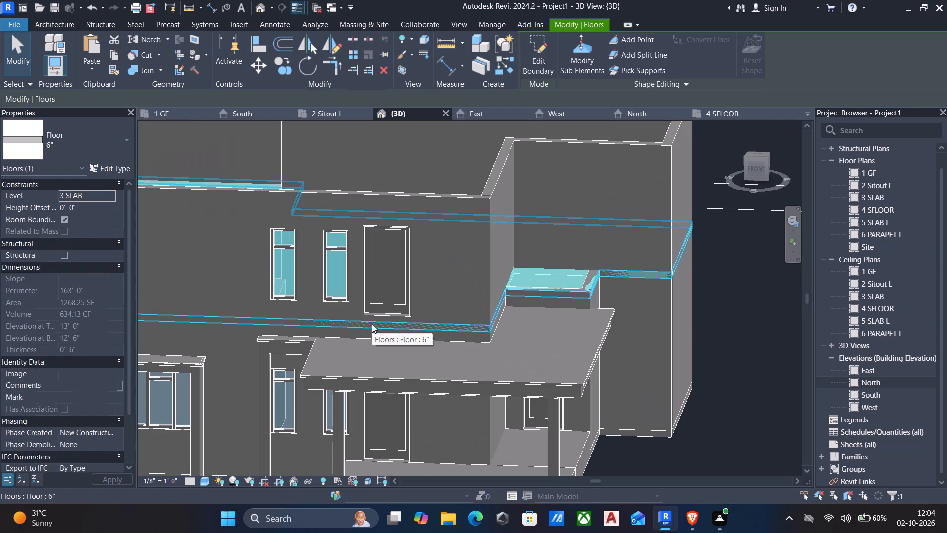
pyautogui.press('Escape')
pyautogui.scroll(5, 373, 313)
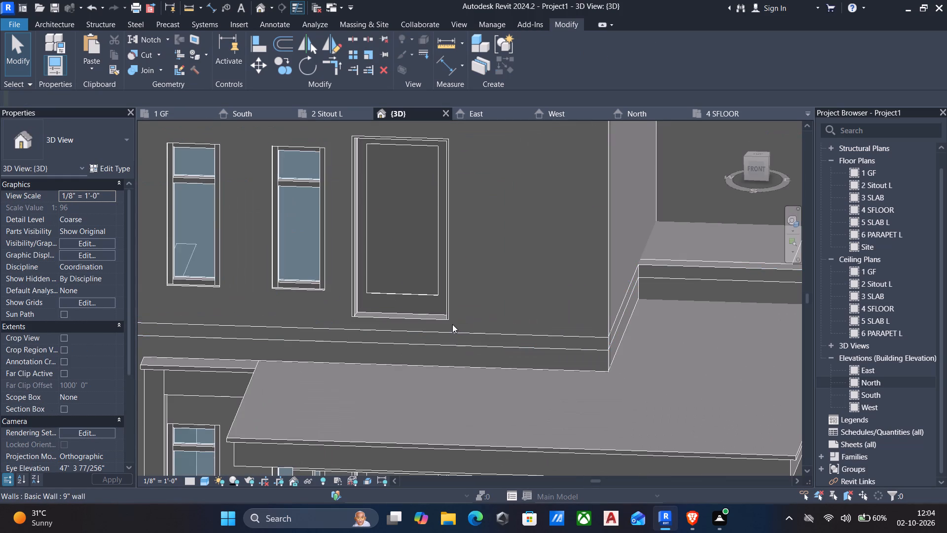
pyautogui.scroll(6, 452, 324)
pyautogui.scroll(-6, 451, 330)
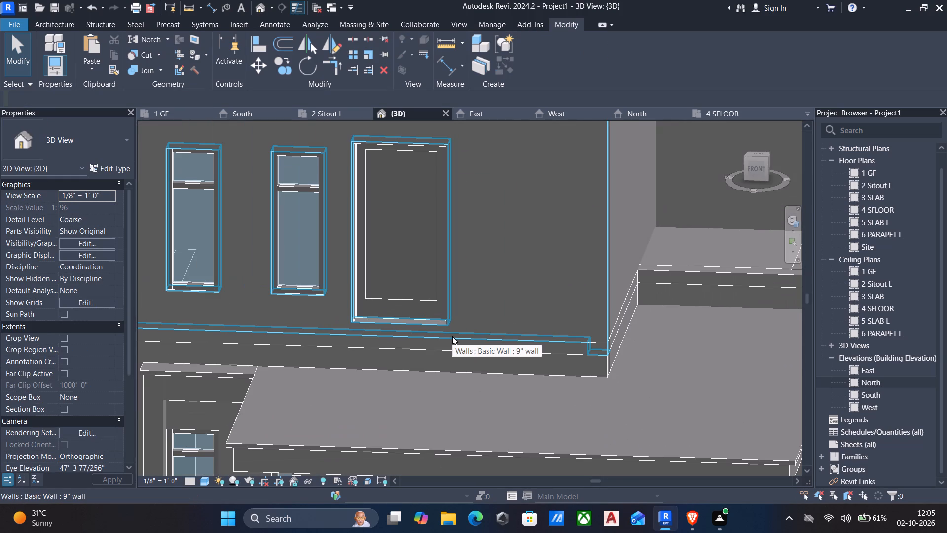
pyautogui.scroll(-5, 649, 329)
pyautogui.keyDown('shift'); pyautogui.moveTo(660, 331); pyautogui.dragTo(642, 333, button='middle'); pyautogui.keyUp('shift')
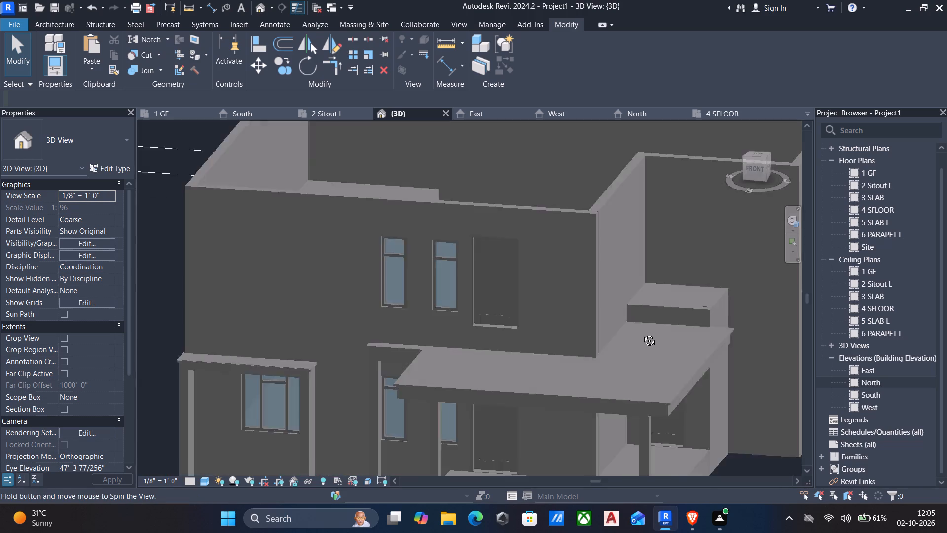
pyautogui.keyDown('shift'); pyautogui.moveTo(642, 333); pyautogui.dragTo(745, 291, button='middle'); pyautogui.keyUp('shift')
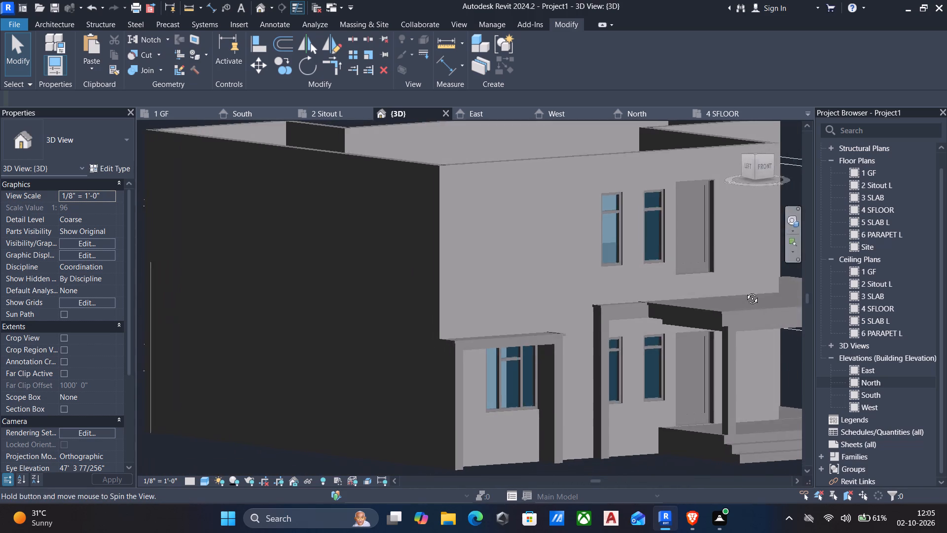
pyautogui.keyDown('shift'); pyautogui.moveTo(745, 291); pyautogui.dragTo(728, 300, button='middle'); pyautogui.keyUp('shift')
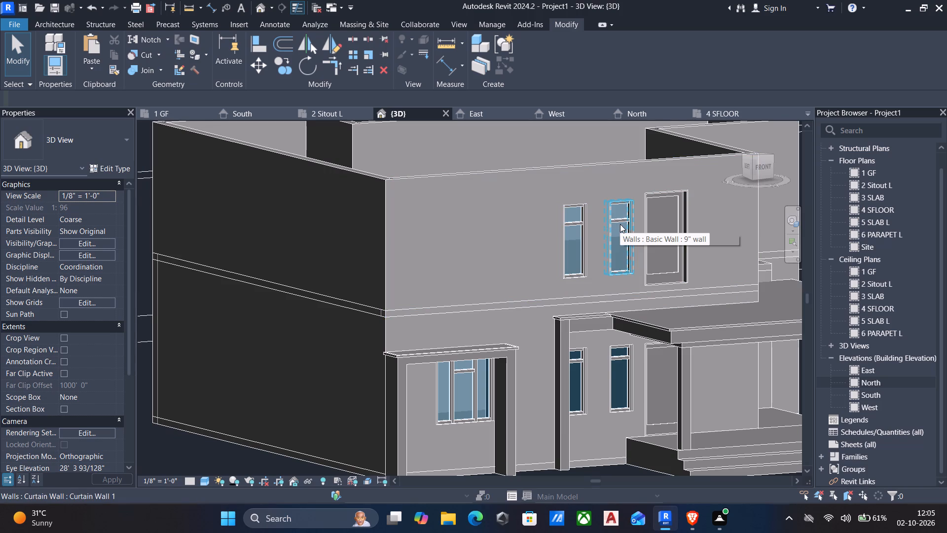
# Turn the 3D view to face the front and examine the whole building against the level lines.
pyautogui.click(761, 168)
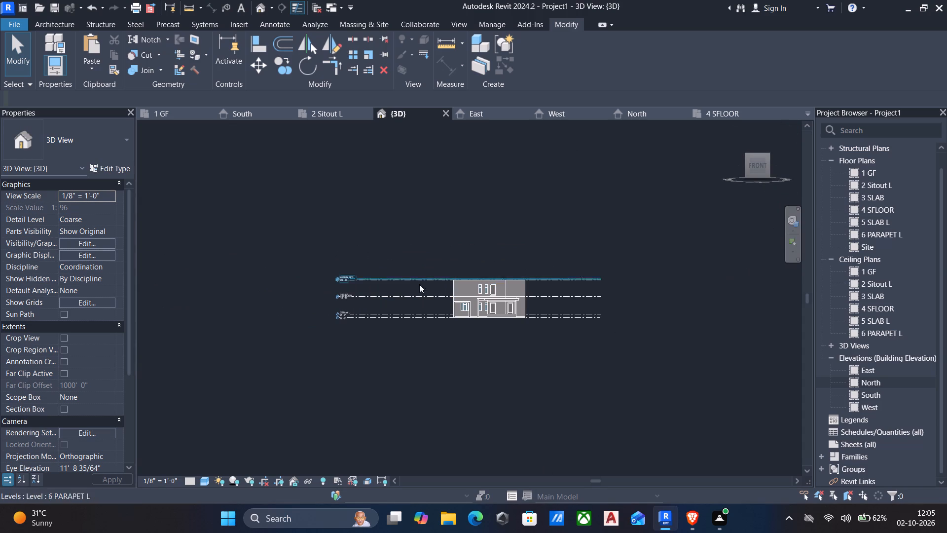
pyautogui.scroll(5, 464, 320)
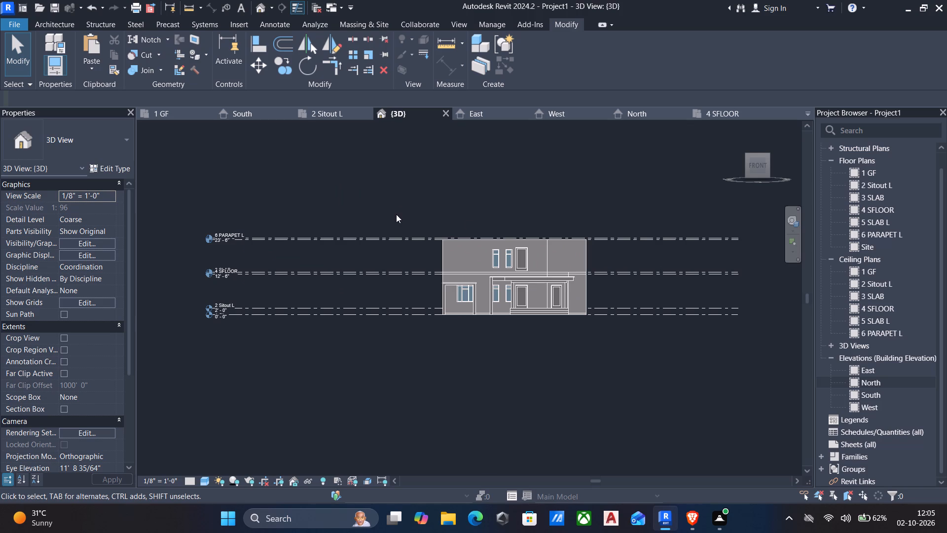
pyautogui.moveTo(395, 208); pyautogui.dragTo(603, 350)
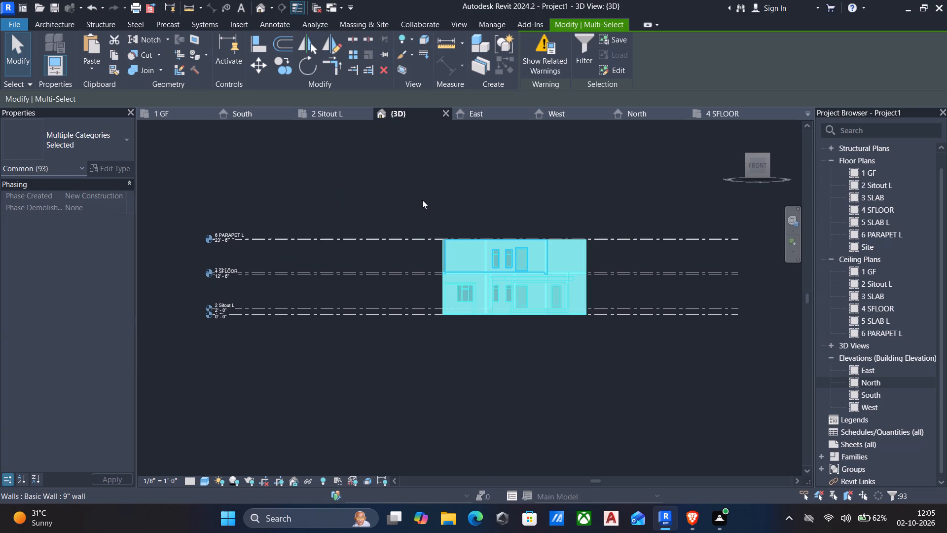
pyautogui.press('Escape')
pyautogui.scroll(5, 434, 238)
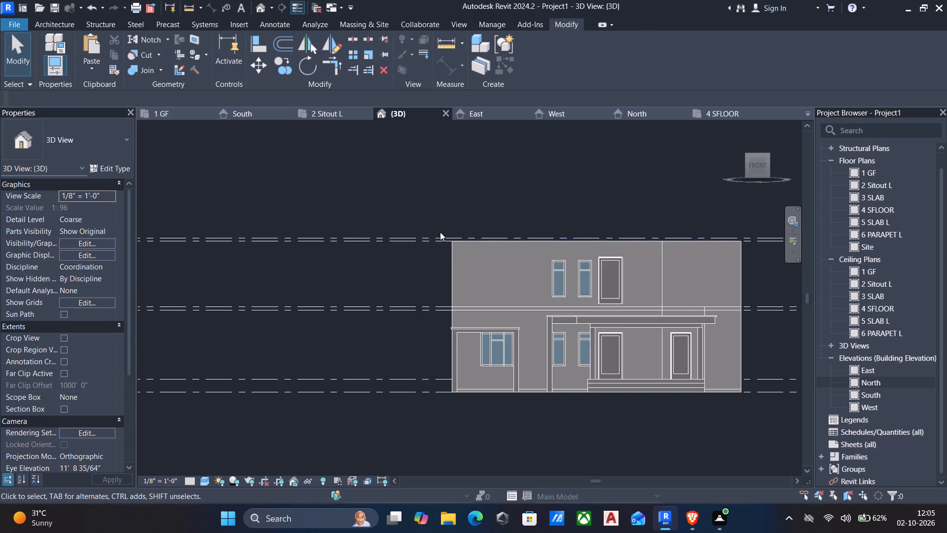
pyautogui.scroll(4, 440, 232)
pyautogui.scroll(-5, 475, 235)
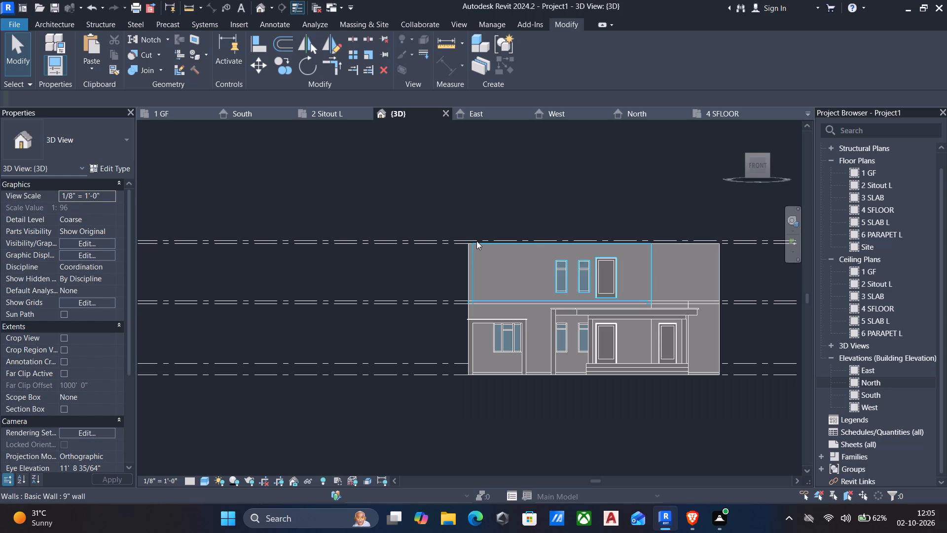
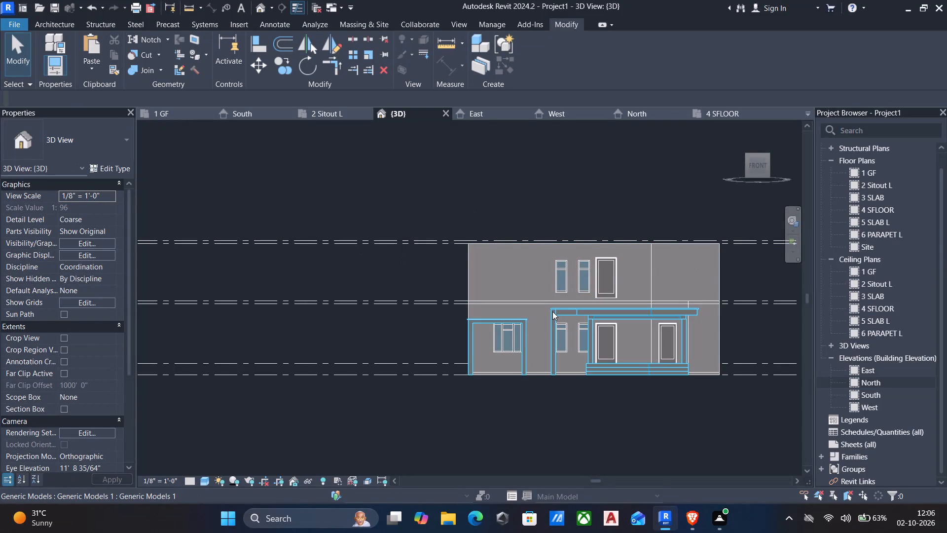
# Examine the 3D house model from several angles, focusing on its front facade, porch and upper-floor openings.
pyautogui.scroll(-3, 407, 319)
pyautogui.keyDown('shift'); pyautogui.moveTo(615, 272); pyautogui.dragTo(569, 296, button='middle'); pyautogui.keyUp('shift')
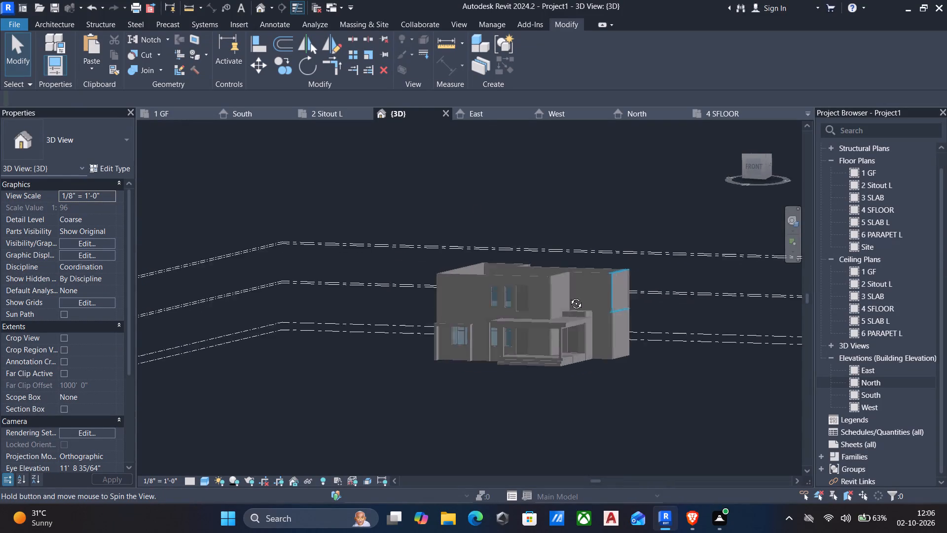
pyautogui.keyDown('shift'); pyautogui.moveTo(569, 296); pyautogui.dragTo(531, 331, button='middle'); pyautogui.keyUp('shift')
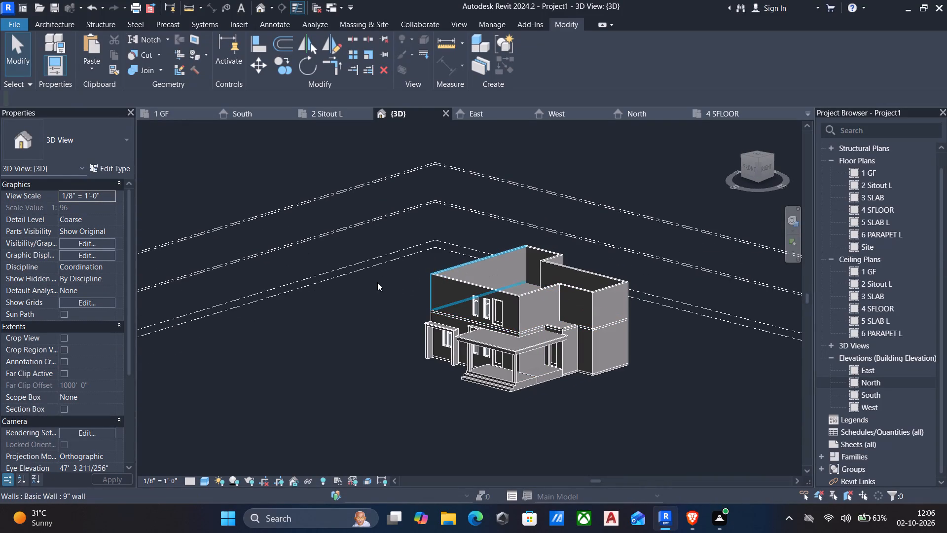
pyautogui.scroll(4, 349, 283)
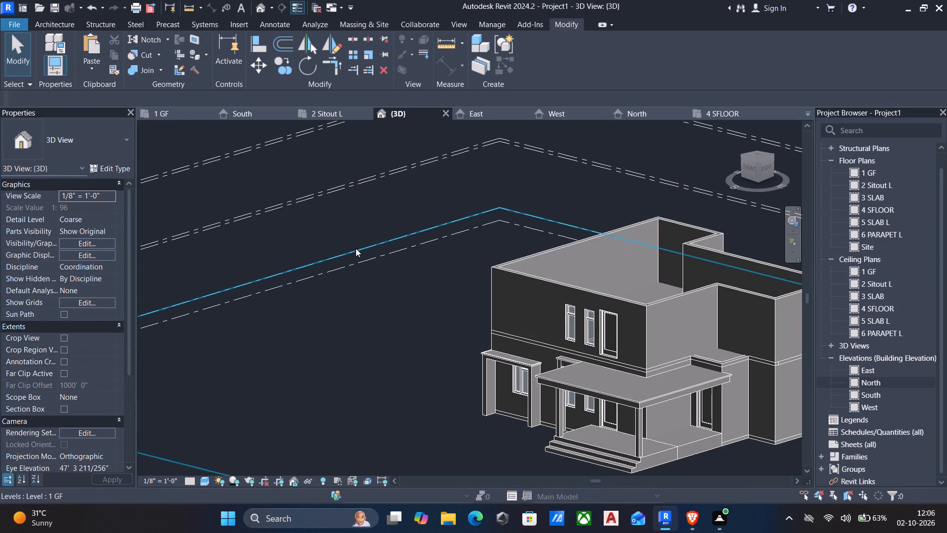
pyautogui.scroll(2, 329, 266)
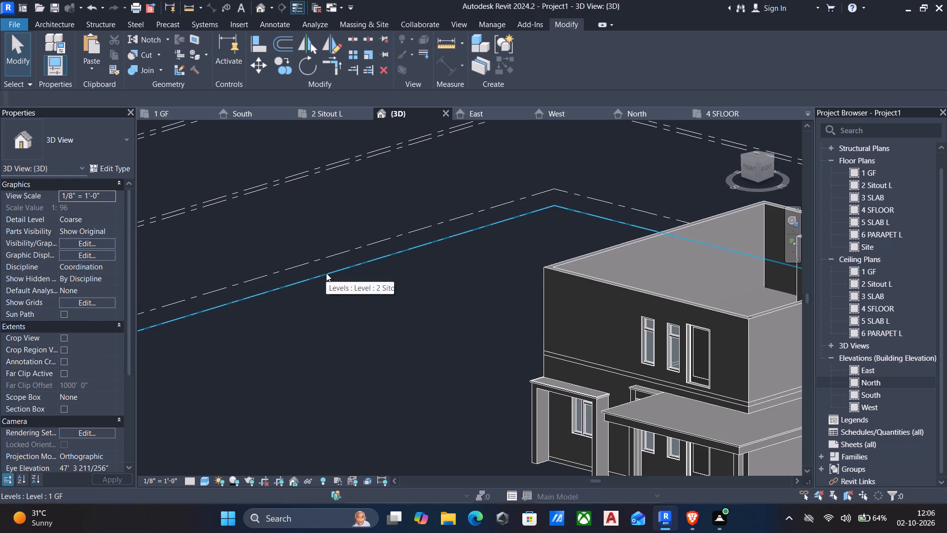
pyautogui.scroll(-2, 340, 302)
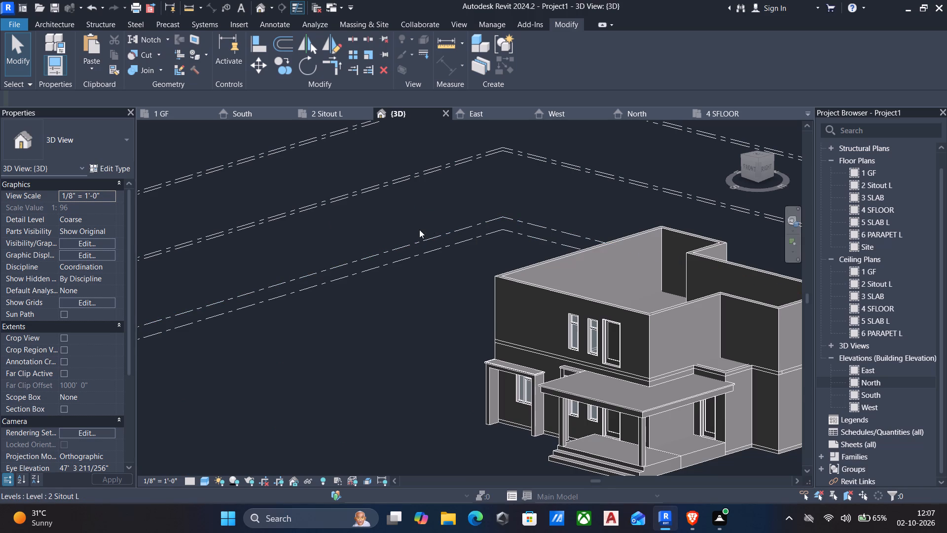
pyautogui.scroll(2, 419, 229)
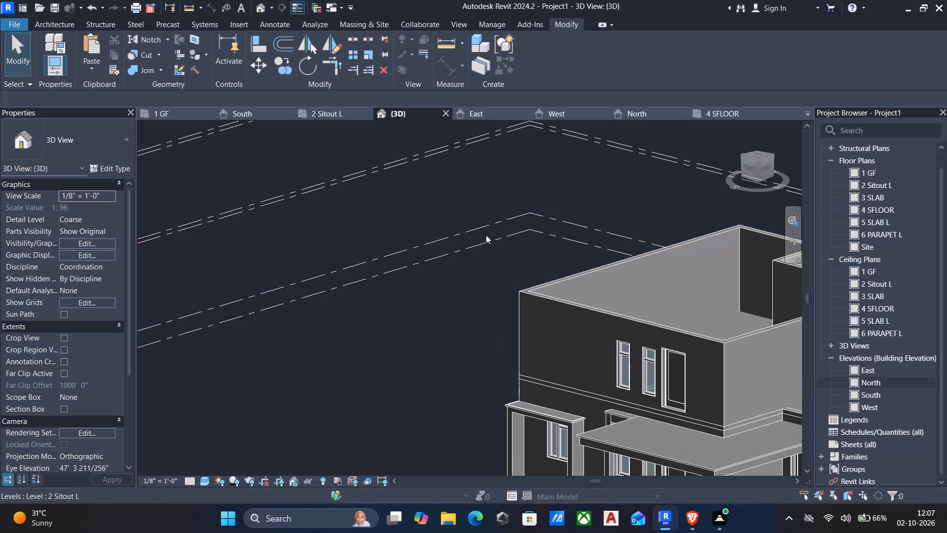
pyautogui.scroll(-3, 479, 236)
pyautogui.keyDown('shift'); pyautogui.middleClick(526, 257); pyautogui.keyUp('shift')
pyautogui.keyDown('shift'); pyautogui.moveTo(524, 257); pyautogui.dragTo(489, 265, button='middle'); pyautogui.keyUp('shift')
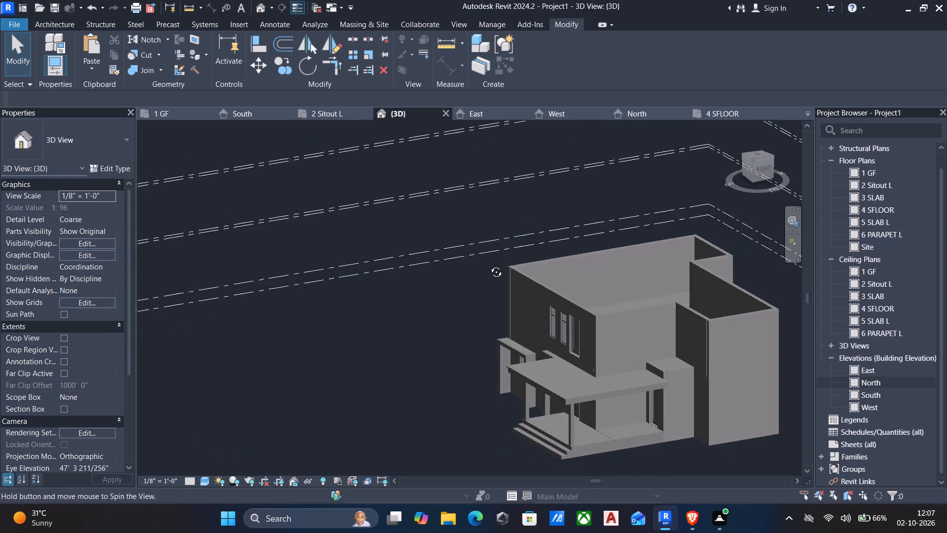
pyautogui.keyDown('shift'); pyautogui.moveTo(489, 265); pyautogui.dragTo(474, 288, button='middle'); pyautogui.keyUp('shift')
pyautogui.keyDown('shift'); pyautogui.moveTo(473, 289); pyautogui.dragTo(421, 305, button='middle'); pyautogui.keyUp('shift')
pyautogui.scroll(-2, 421, 295)
pyautogui.keyDown('shift'); pyautogui.moveTo(454, 305); pyautogui.dragTo(638, 334, button='middle'); pyautogui.keyUp('shift')
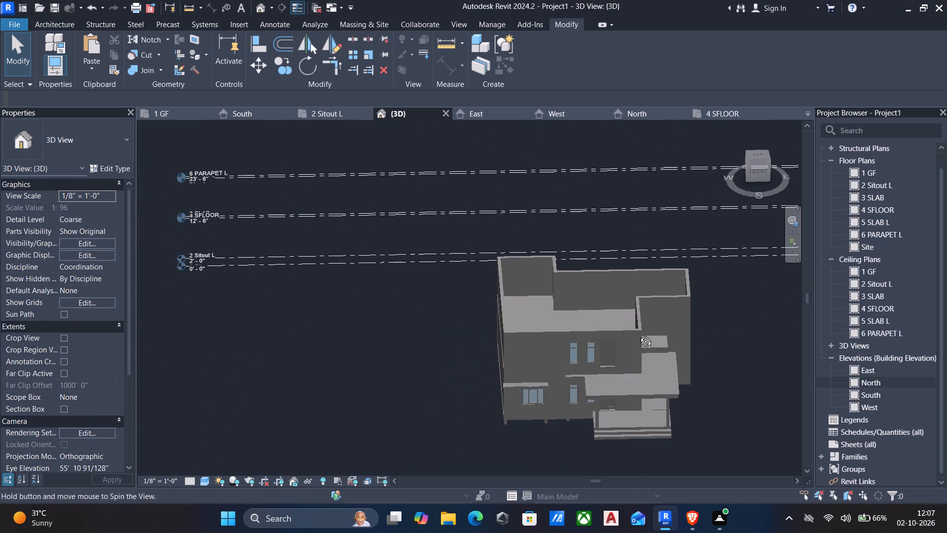
pyautogui.keyDown('shift'); pyautogui.moveTo(638, 334); pyautogui.dragTo(637, 334, button='middle'); pyautogui.keyUp('shift')
pyautogui.moveTo(681, 379); pyautogui.dragTo(607, 282, button='middle')
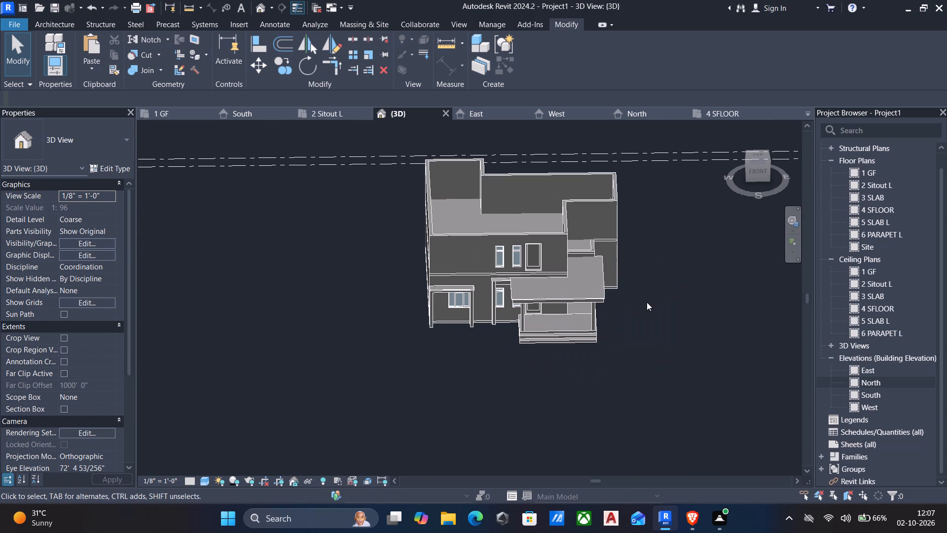
pyautogui.scroll(3, 647, 302)
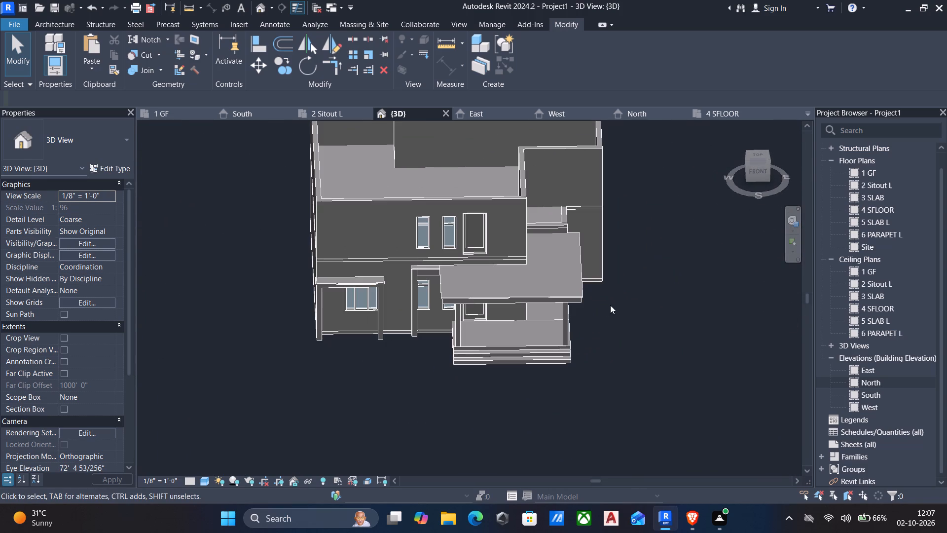
pyautogui.scroll(5, 379, 342)
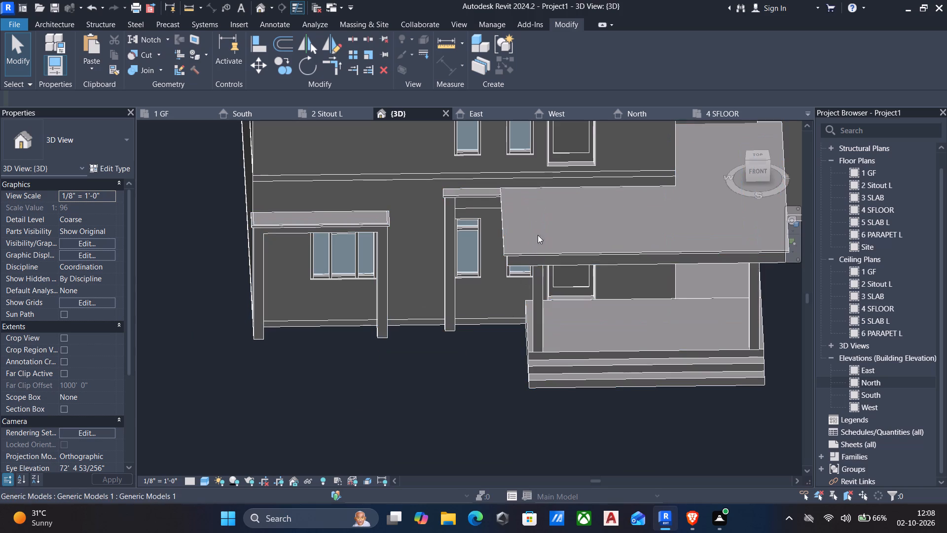
pyautogui.scroll(-3, 498, 245)
pyautogui.middleClick(468, 305)
pyautogui.keyDown('shift'); pyautogui.moveTo(468, 305); pyautogui.dragTo(453, 270, button='middle'); pyautogui.keyUp('shift')
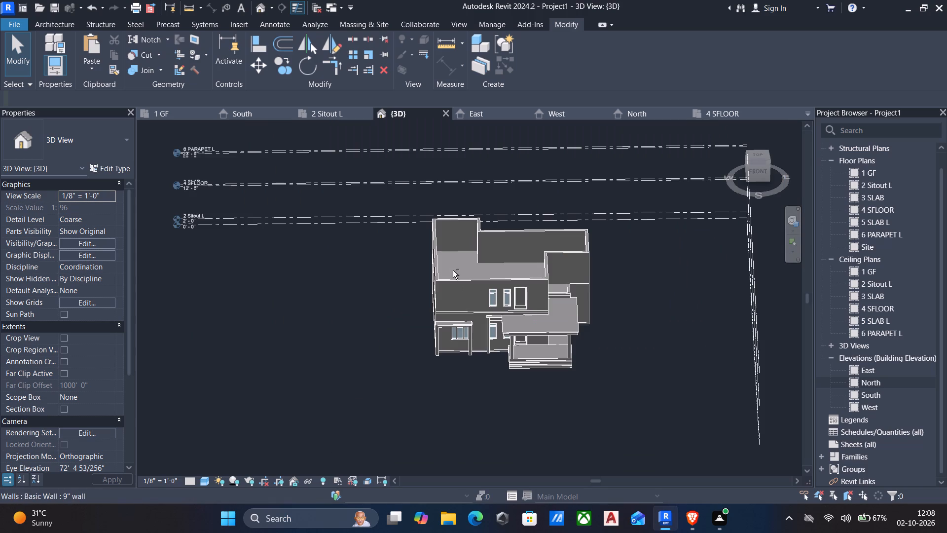
pyautogui.keyDown('shift'); pyautogui.moveTo(453, 270); pyautogui.dragTo(451, 261, button='middle'); pyautogui.keyUp('shift')
pyautogui.keyDown('shift'); pyautogui.middleClick(451, 261); pyautogui.keyUp('shift')
pyautogui.keyDown('shift'); pyautogui.moveTo(508, 311); pyautogui.dragTo(507, 270, button='middle'); pyautogui.keyUp('shift')
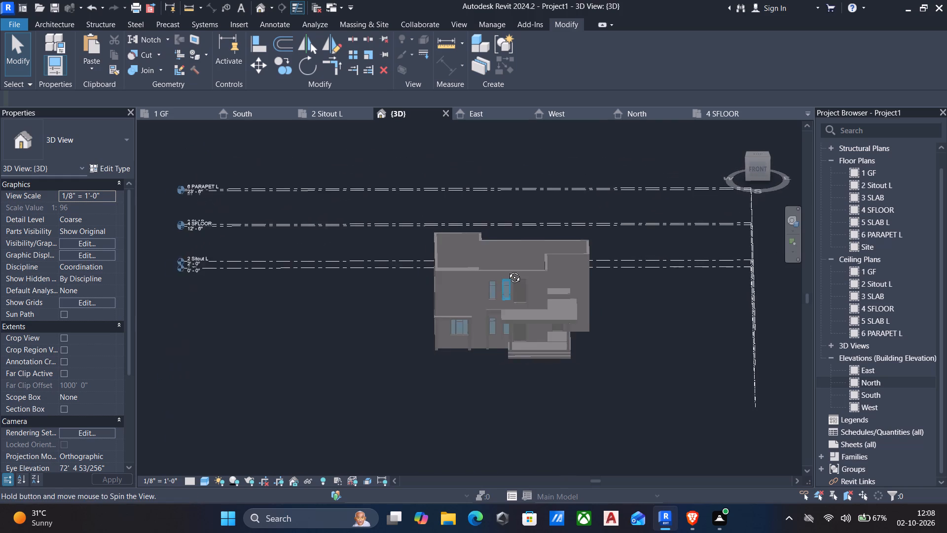
pyautogui.keyDown('shift'); pyautogui.moveTo(507, 270); pyautogui.dragTo(511, 270, button='middle'); pyautogui.keyUp('shift')
pyautogui.scroll(3, 521, 279)
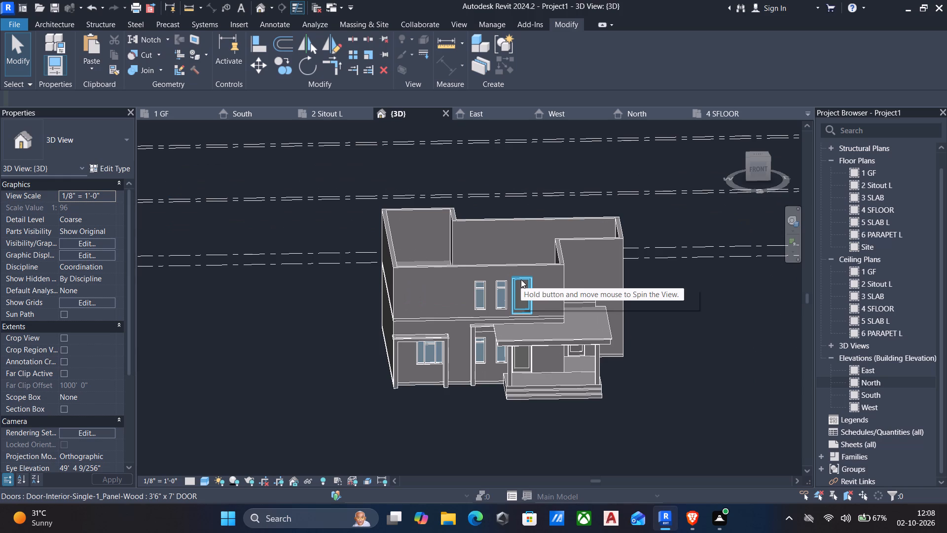
pyautogui.scroll(4, 521, 279)
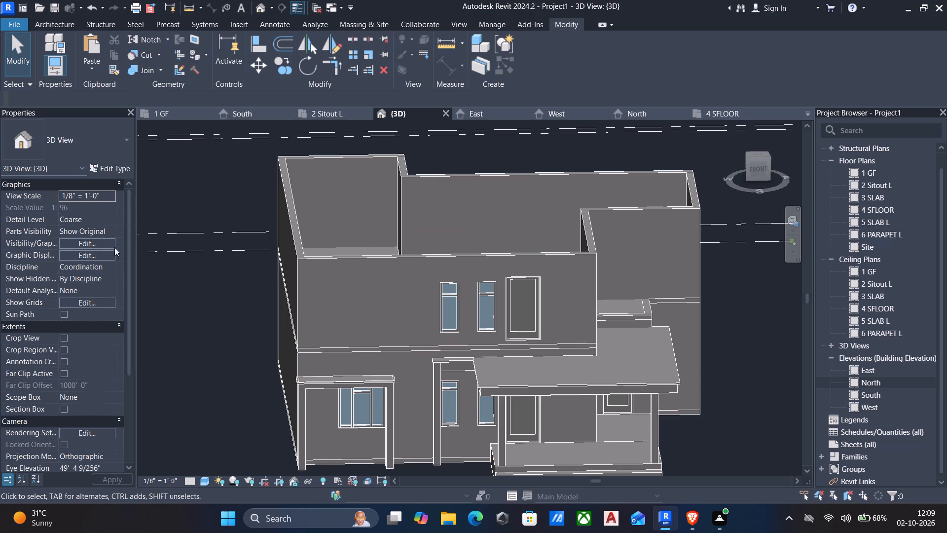
# Open the generic model containing the front porch, columns and canopy frames for in-place editing.
pyautogui.scroll(4, 504, 419)
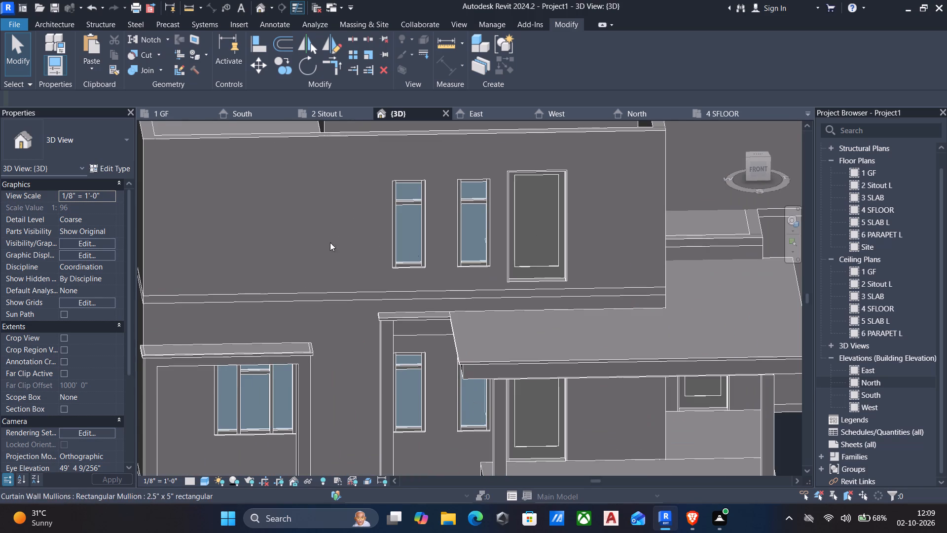
pyautogui.click(504, 375)
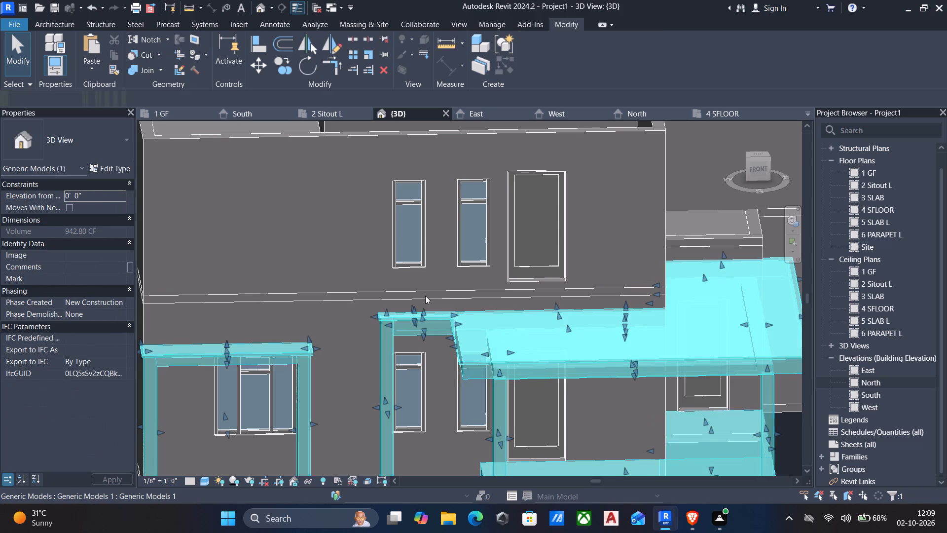
pyautogui.click(33, 27)
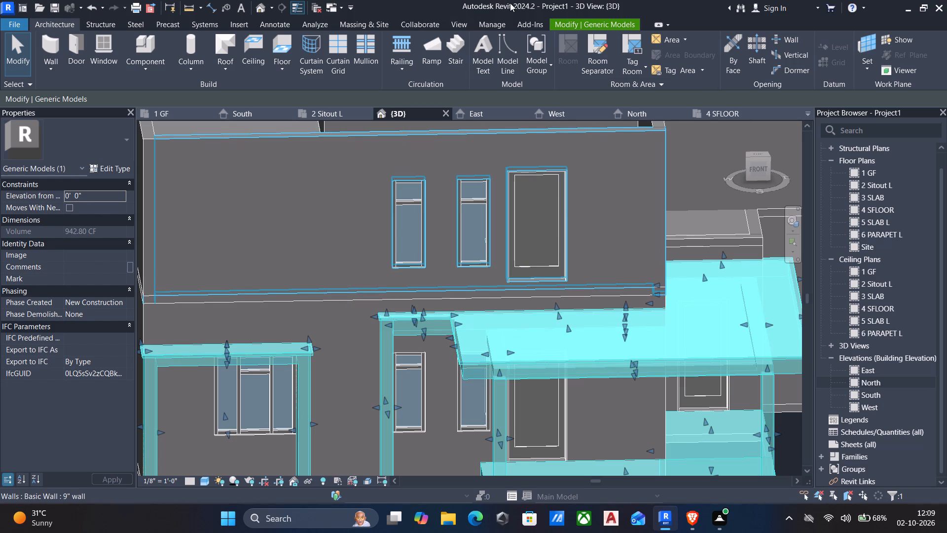
pyautogui.click(591, 29)
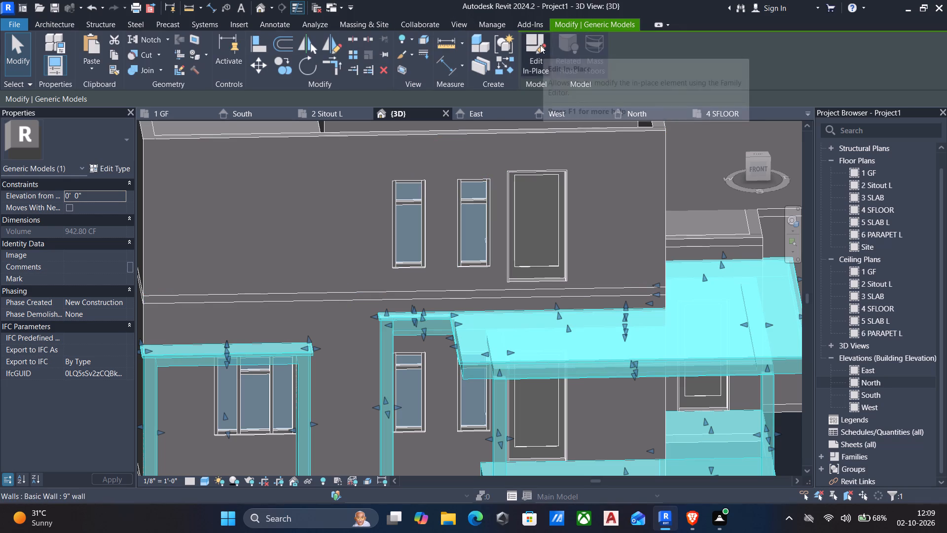
pyautogui.click(540, 45)
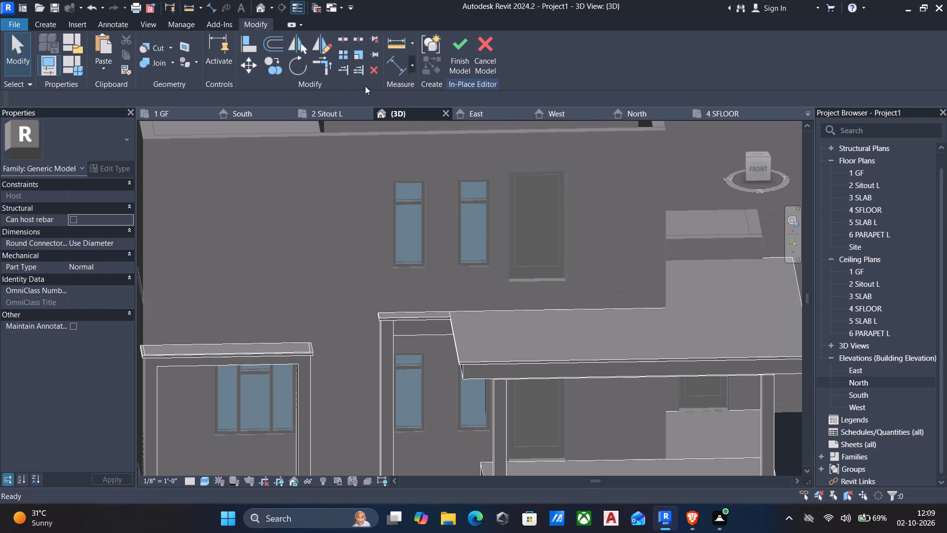
# Start a solid extrusion with the upper-floor front 9" wall, containing the door and two windows, picked as its work plane.
pyautogui.click(48, 21)
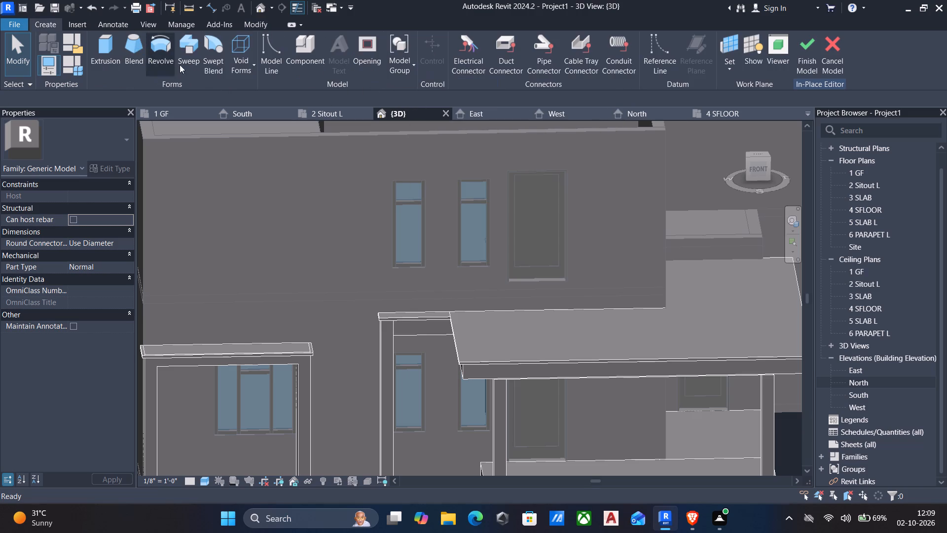
pyautogui.click(99, 46)
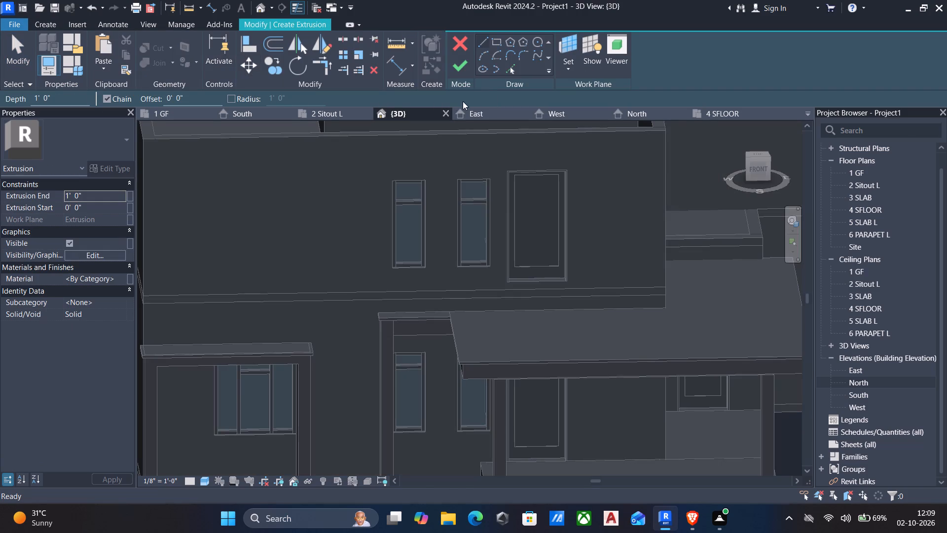
pyautogui.click(558, 67)
pyautogui.click(582, 114)
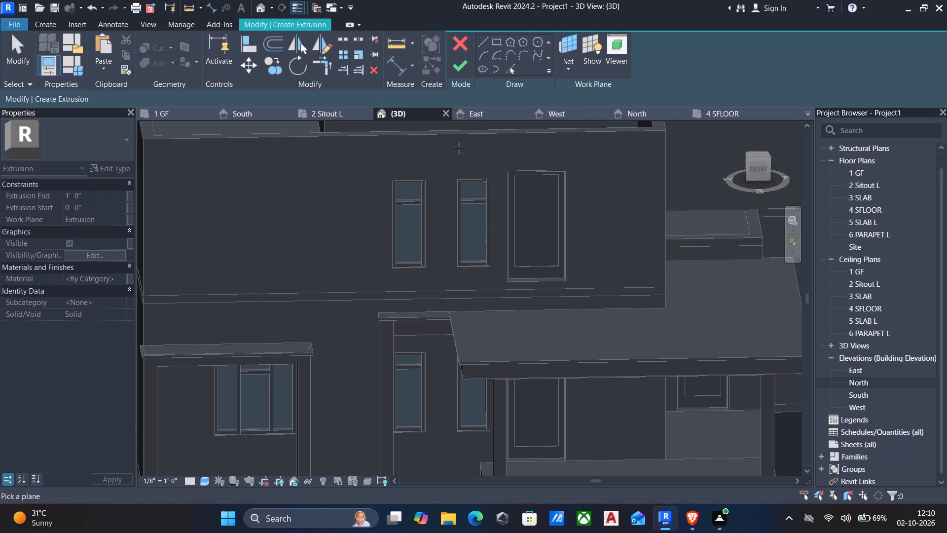
pyautogui.scroll(-2, 442, 168)
pyautogui.keyDown('shift'); pyautogui.moveTo(498, 170); pyautogui.dragTo(401, 201, button='middle'); pyautogui.keyUp('shift')
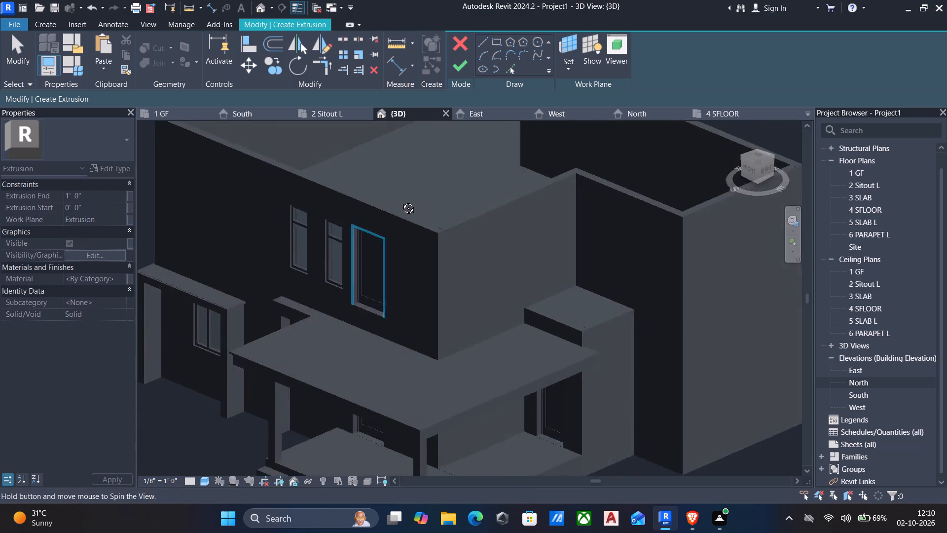
pyautogui.keyDown('shift'); pyautogui.moveTo(401, 201); pyautogui.dragTo(391, 207, button='middle'); pyautogui.keyUp('shift')
pyautogui.moveTo(319, 211); pyautogui.dragTo(343, 204, button='middle')
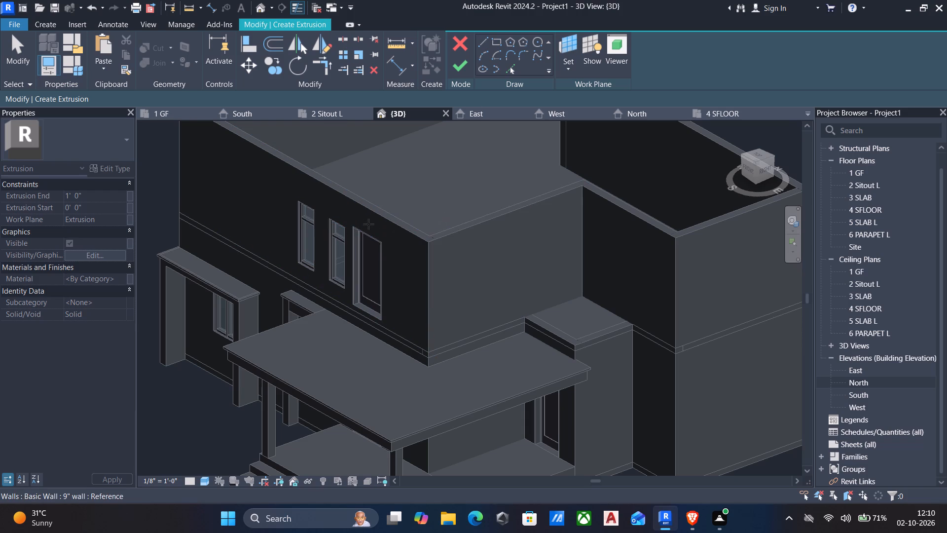
pyautogui.click(378, 215)
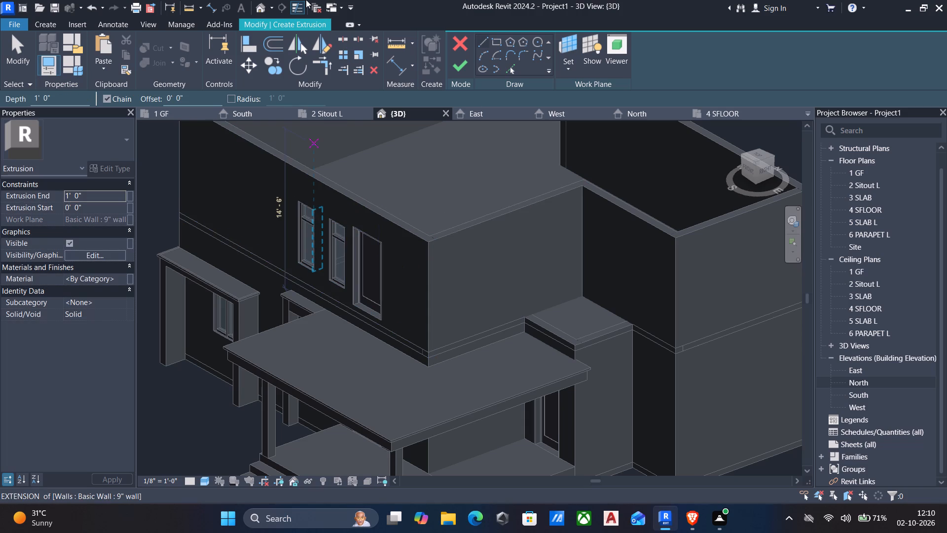
# In front view, sketch a rectangle about 1'-0 1/2" by 6'-1" from the upper-floor window's bottom corner to the adjacent door's top corner.
pyautogui.scroll(-1, 309, 309)
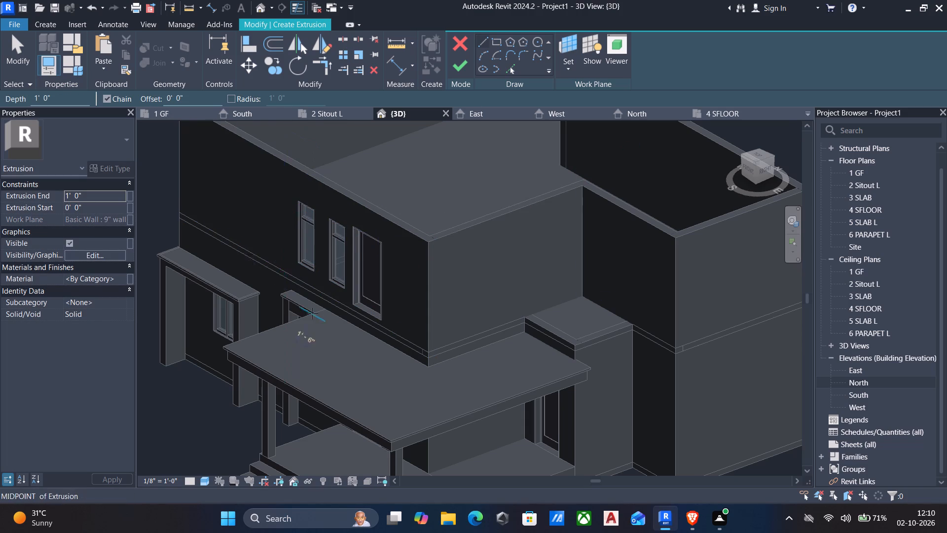
pyautogui.scroll(-1, 312, 313)
pyautogui.keyDown('shift'); pyautogui.moveTo(314, 313); pyautogui.dragTo(411, 286, button='middle'); pyautogui.keyUp('shift')
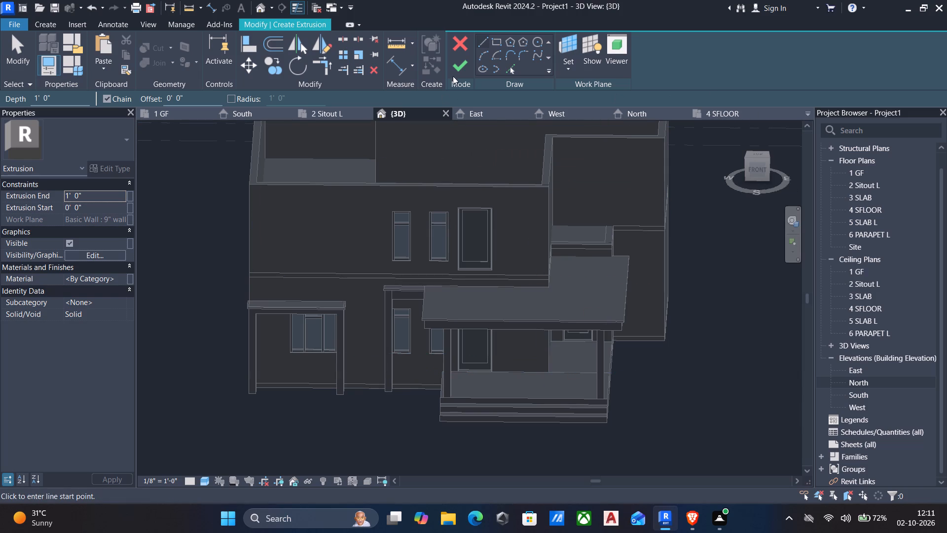
pyautogui.click(498, 37)
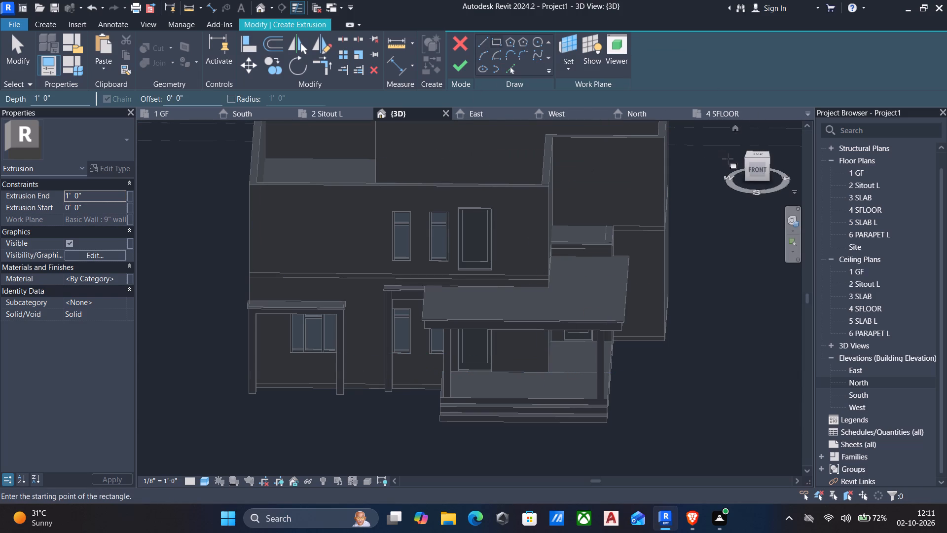
pyautogui.click(757, 166)
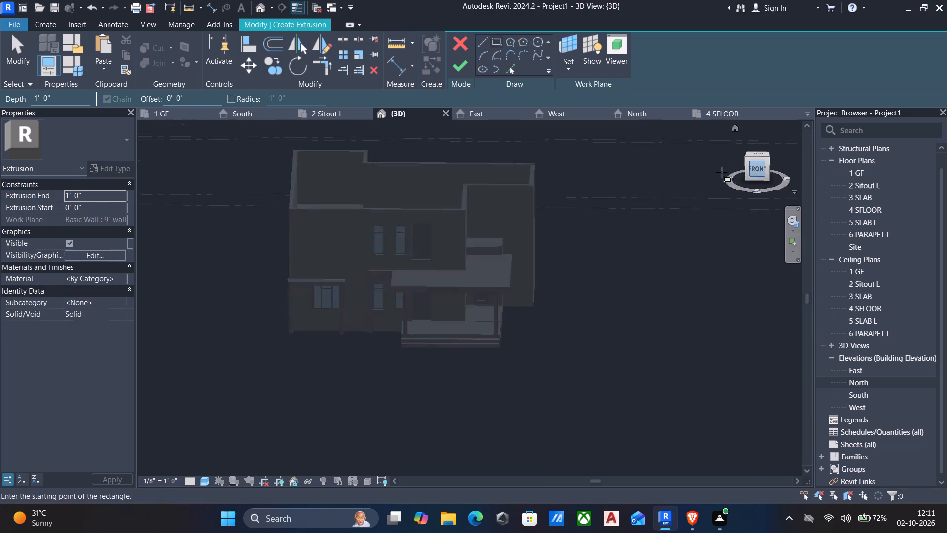
pyautogui.scroll(4, 368, 248)
pyautogui.scroll(5, 441, 263)
pyautogui.scroll(5, 590, 283)
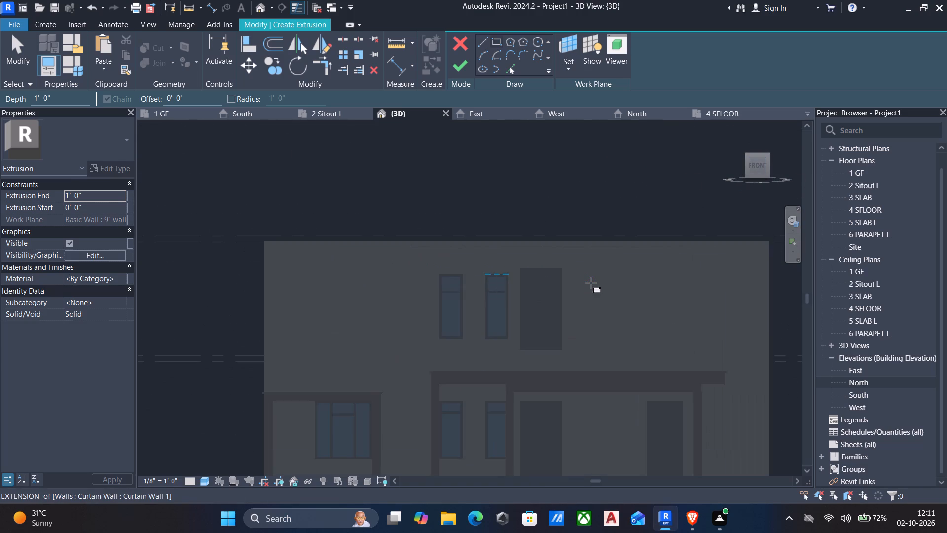
pyautogui.scroll(5, 555, 268)
pyautogui.scroll(-4, 470, 311)
pyautogui.moveTo(464, 322); pyautogui.dragTo(460, 282, button='middle')
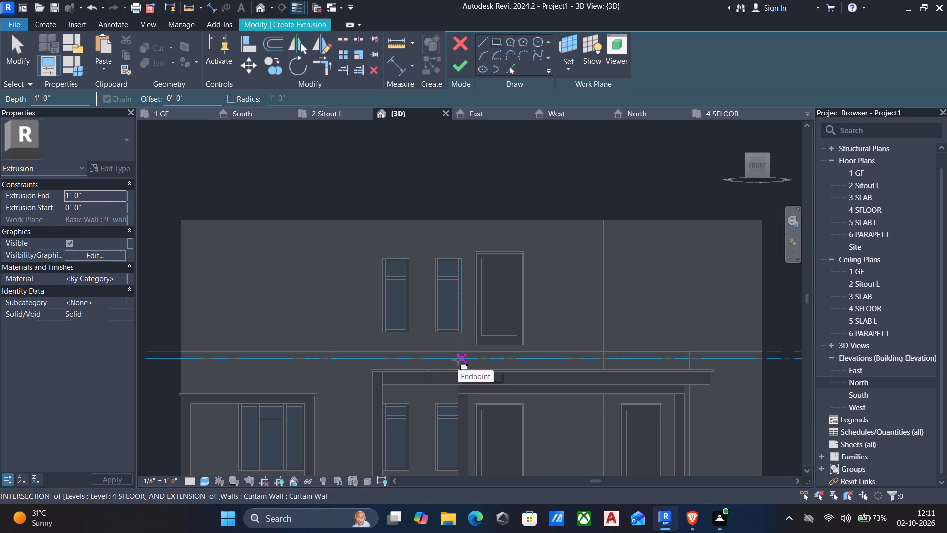
pyautogui.click(464, 332)
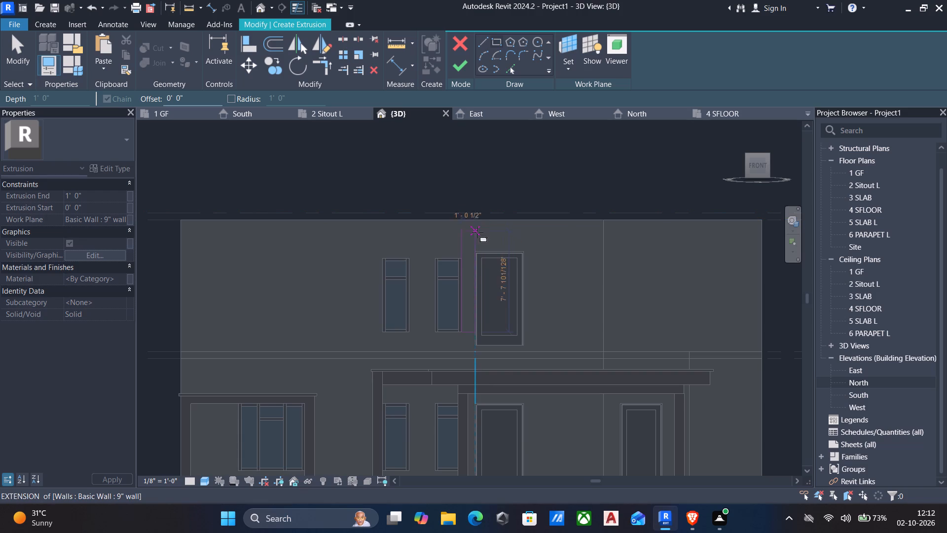
pyautogui.click(476, 252)
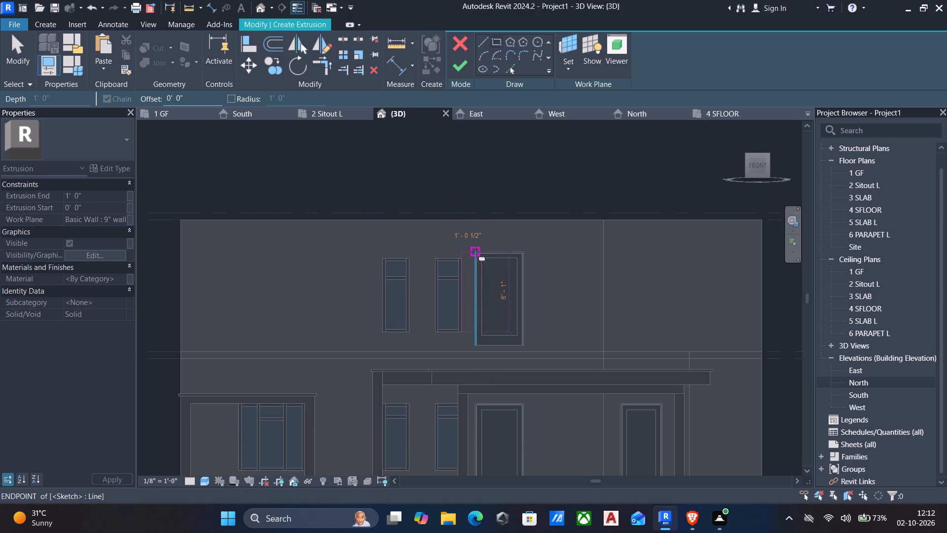
# Move the sketch rectangle's bottom edge down to the floor line below the door, making the rectangle about 7'-7" tall.
pyautogui.press('Escape')
pyautogui.press('Escape')
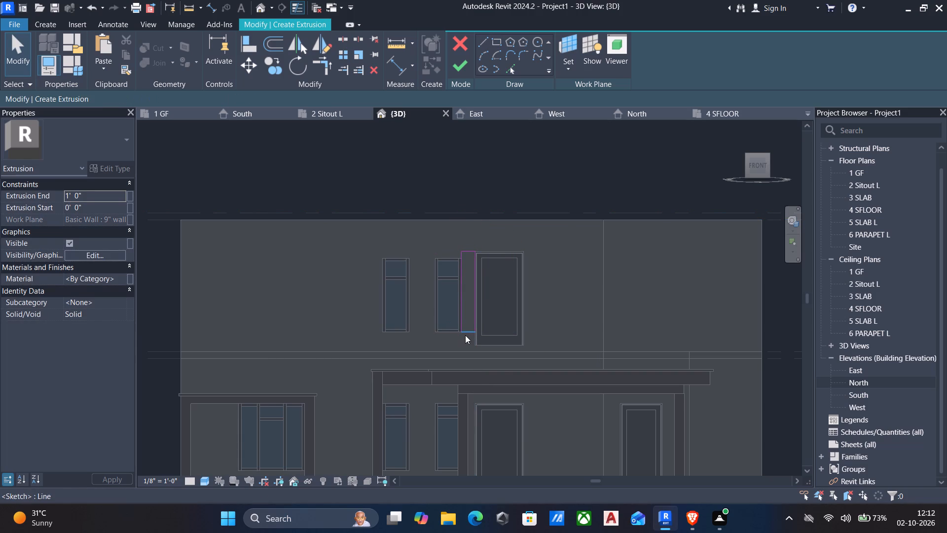
pyautogui.click(465, 335)
pyautogui.write('mv')
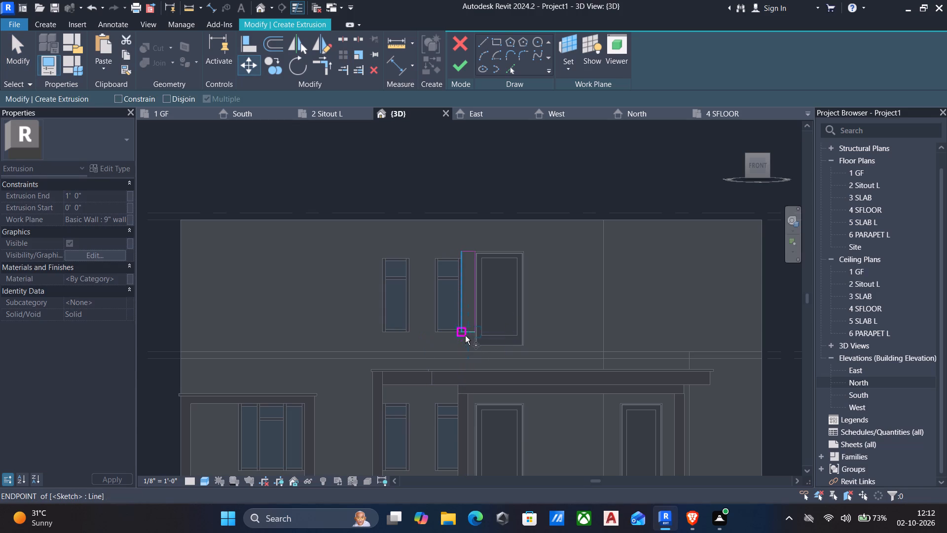
pyautogui.moveTo(468, 330); pyautogui.dragTo(470, 336)
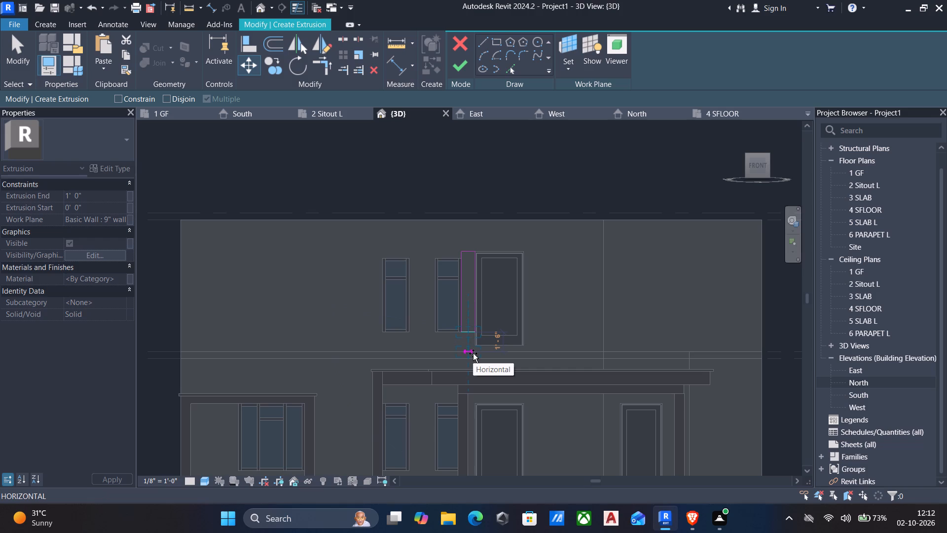
pyautogui.click(473, 353)
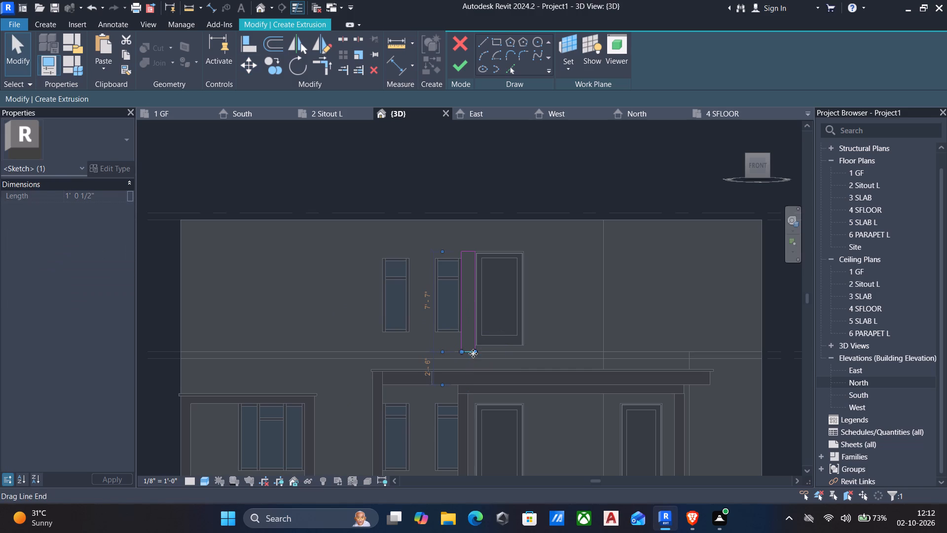
pyautogui.press('Escape')
# Sketch a horizontal line about 12'-6" long from the rectangle's door side, along the door's bottom edge and away from the windows.
pyautogui.scroll(4, 477, 354)
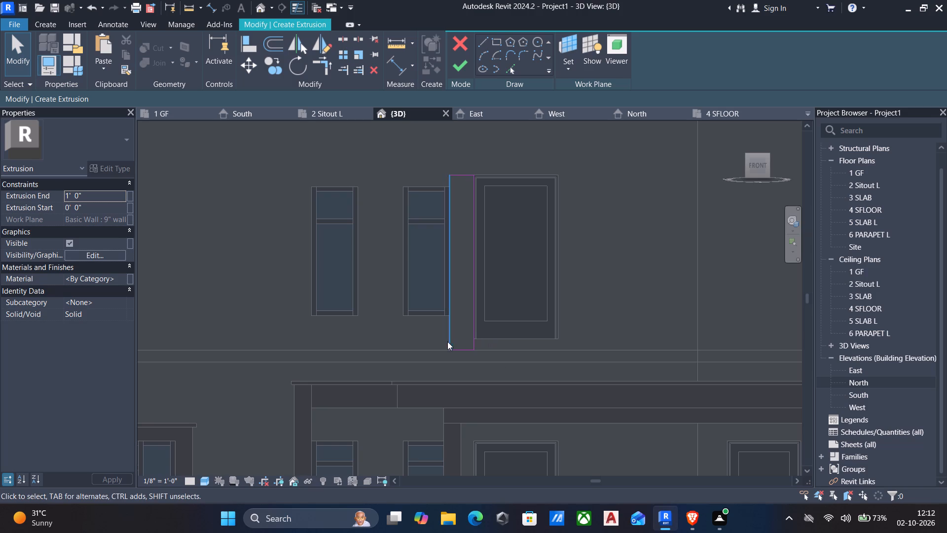
pyautogui.click(482, 44)
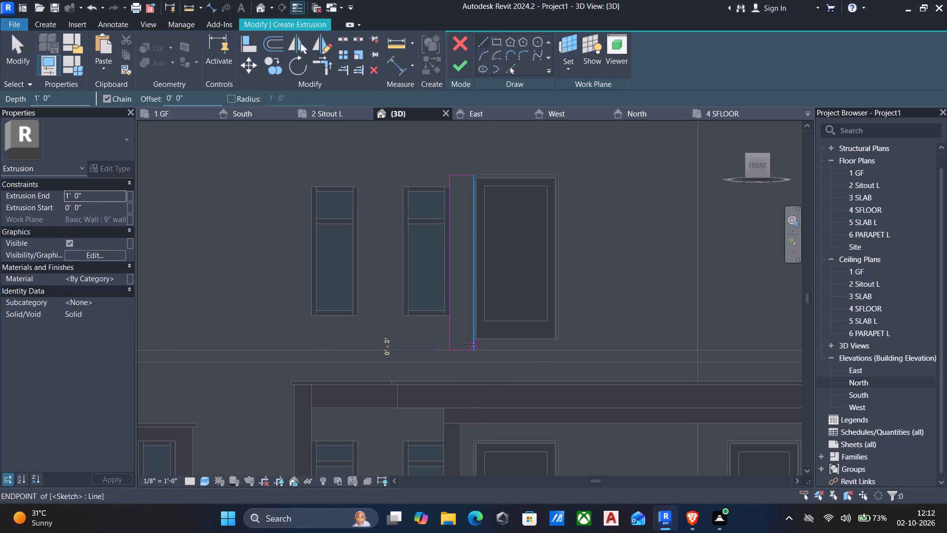
pyautogui.click(474, 340)
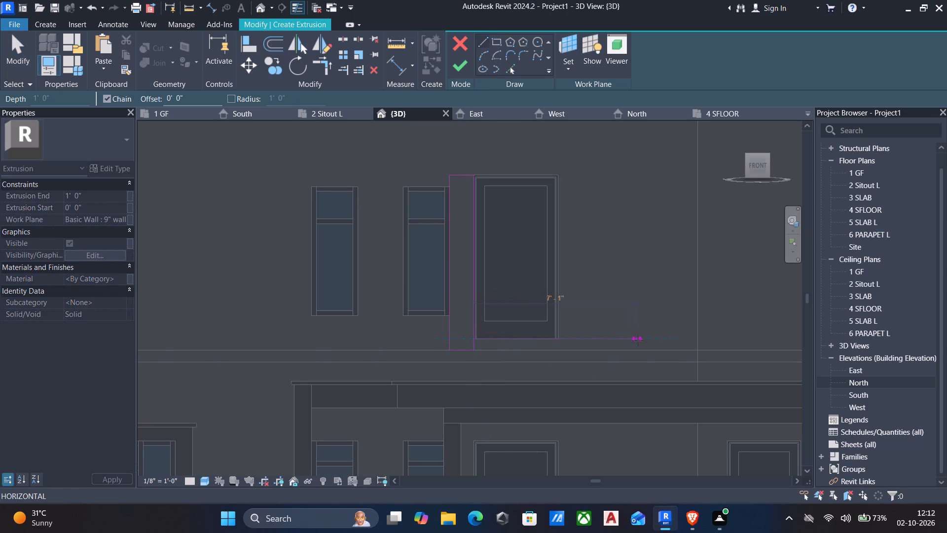
pyautogui.scroll(-1, 647, 341)
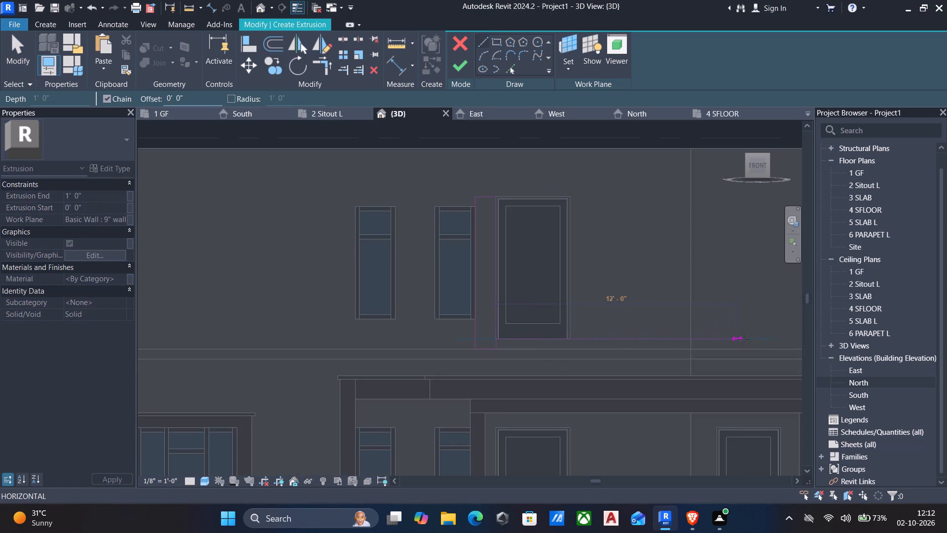
pyautogui.click(747, 340)
pyautogui.press('Escape')
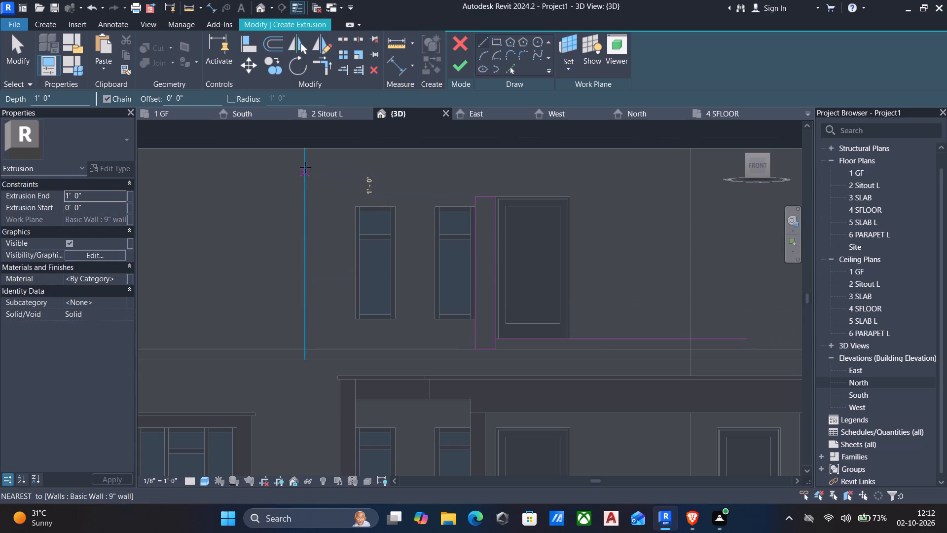
# Sketch a parallel line 1'-0" below the door-bottom line, using a 1' offset and the same 12'-6" length.
pyautogui.moveTo(216, 93); pyautogui.dragTo(43, 99)
pyautogui.write("1'")
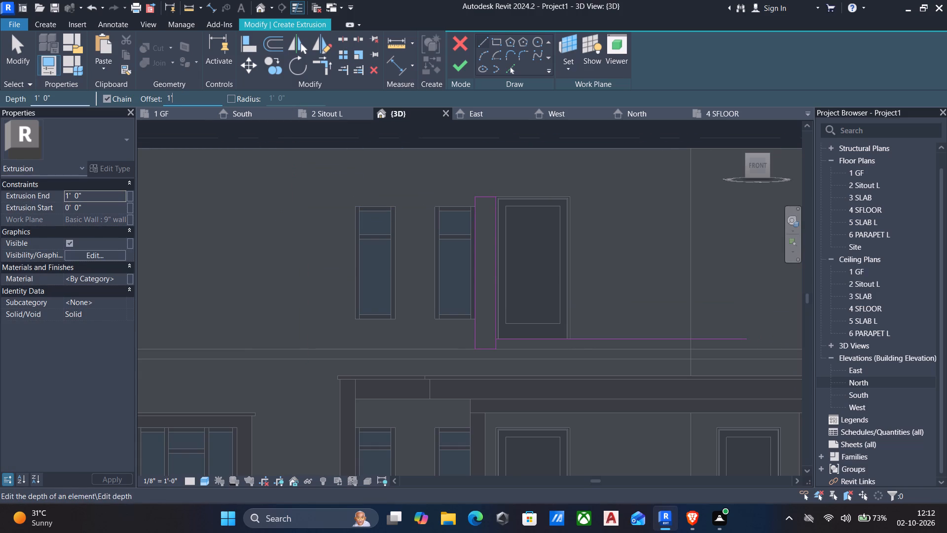
pyautogui.click(493, 337)
pyautogui.press('space')
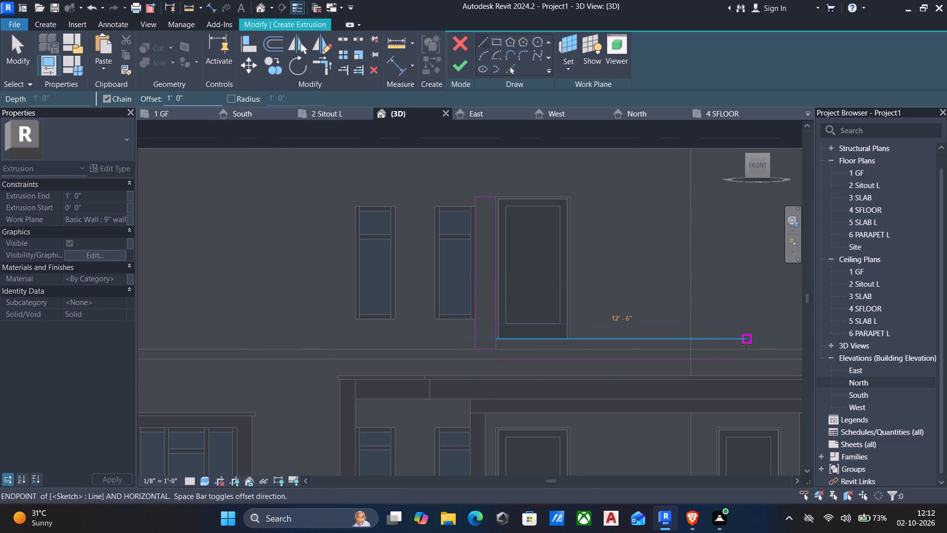
pyautogui.click(748, 344)
pyautogui.press('Escape')
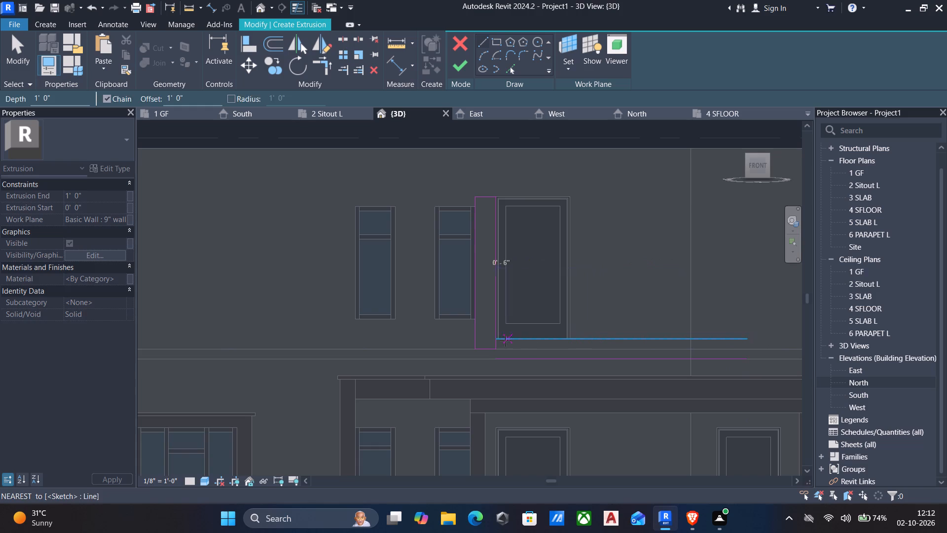
pyautogui.press('Escape')
# Trim the rectangle's two vertical sides to the paired lower lines as inner and outer corners, and delete the old bottom edge.
pyautogui.write('tr')
pyautogui.scroll(3, 468, 313)
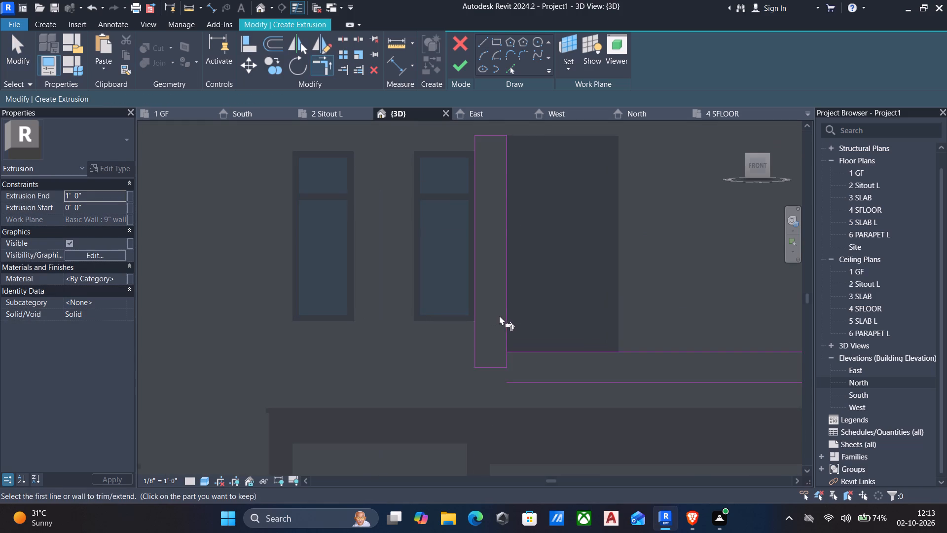
pyautogui.click(504, 315)
pyautogui.click(568, 353)
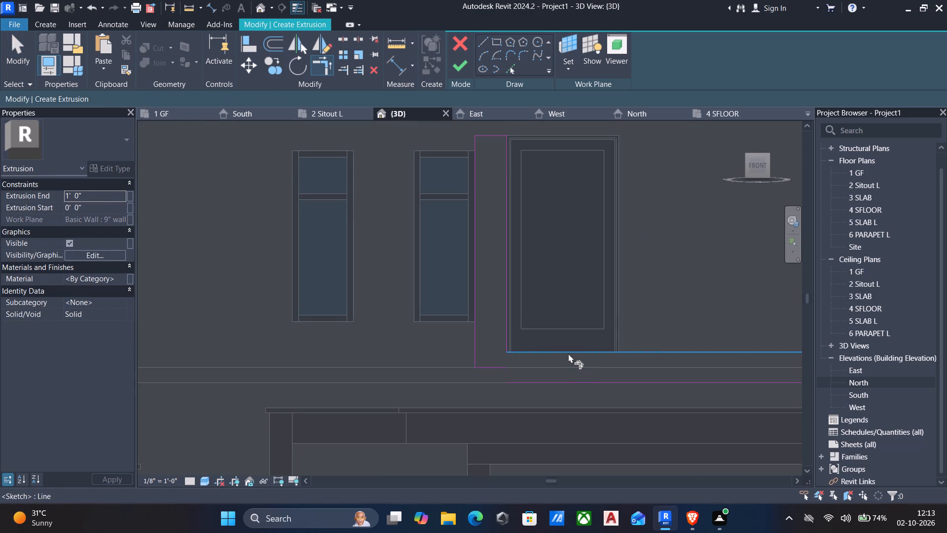
pyautogui.click(478, 354)
pyautogui.click(534, 382)
pyautogui.press('Escape')
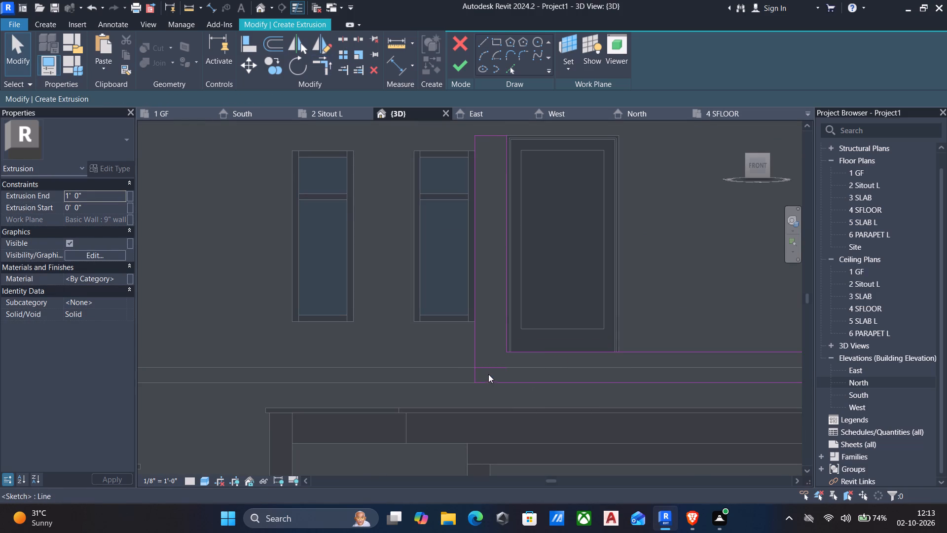
pyautogui.click(494, 367)
pyautogui.press('Delete')
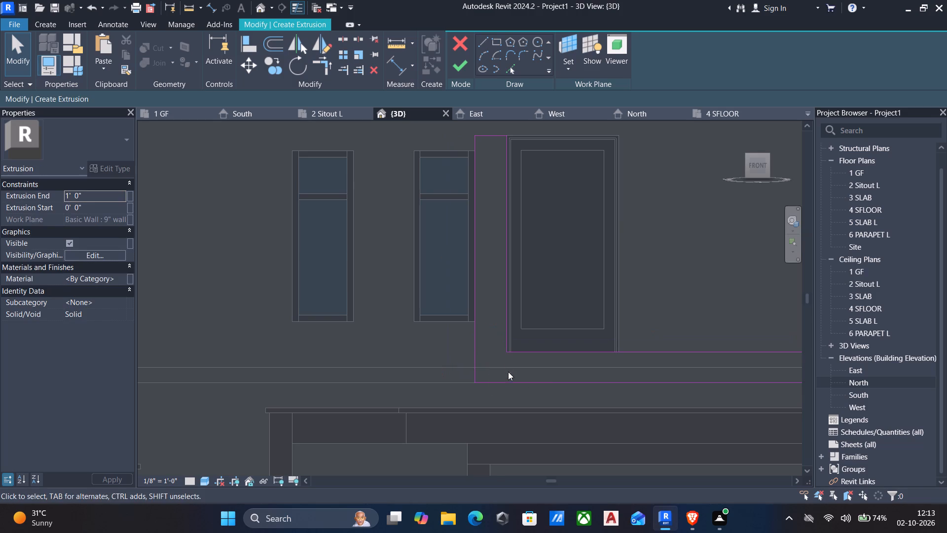
# Sketch a horizontal line about 9'-8 1/2" long from the strip's top corner at the door, across to the vertical wall edge.
pyautogui.scroll(-4, 508, 373)
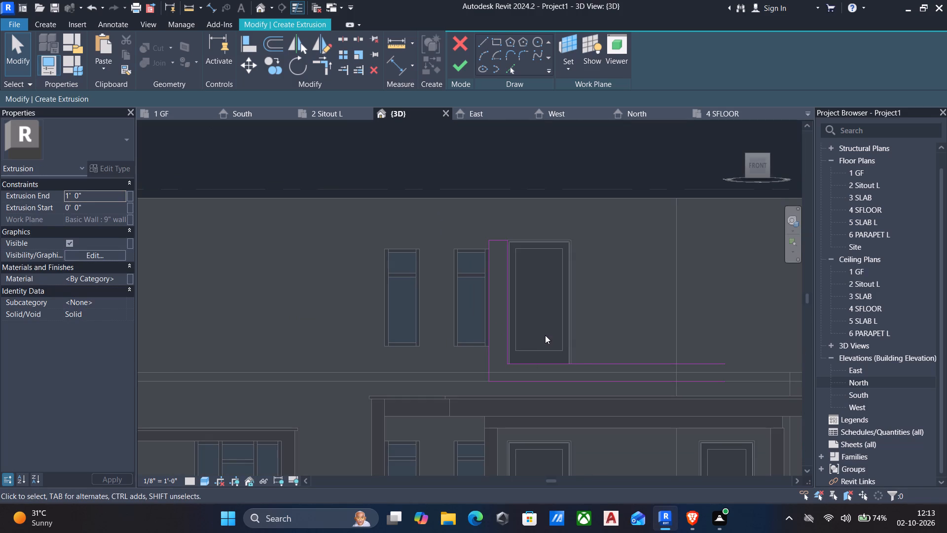
pyautogui.scroll(-2, 582, 361)
pyautogui.moveTo(625, 357); pyautogui.dragTo(552, 352, button='middle')
pyautogui.scroll(-1, 550, 352)
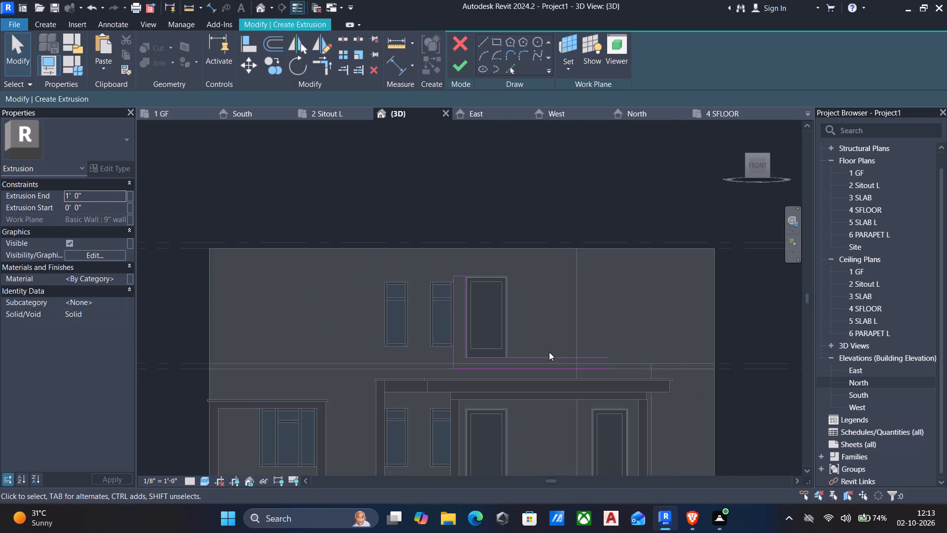
pyautogui.scroll(-1, 585, 376)
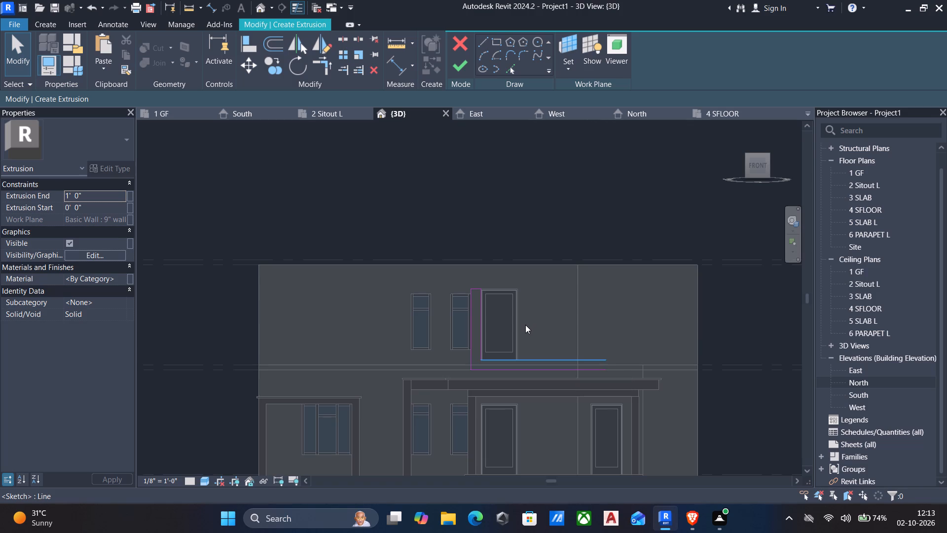
pyautogui.click(484, 40)
pyautogui.scroll(5, 506, 250)
pyautogui.scroll(5, 450, 348)
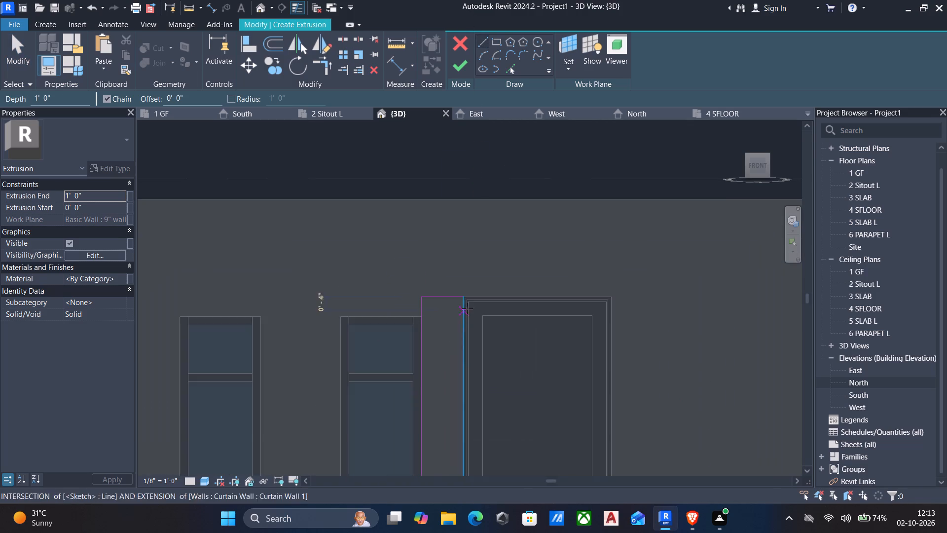
pyautogui.scroll(6, 469, 308)
pyautogui.click(456, 284)
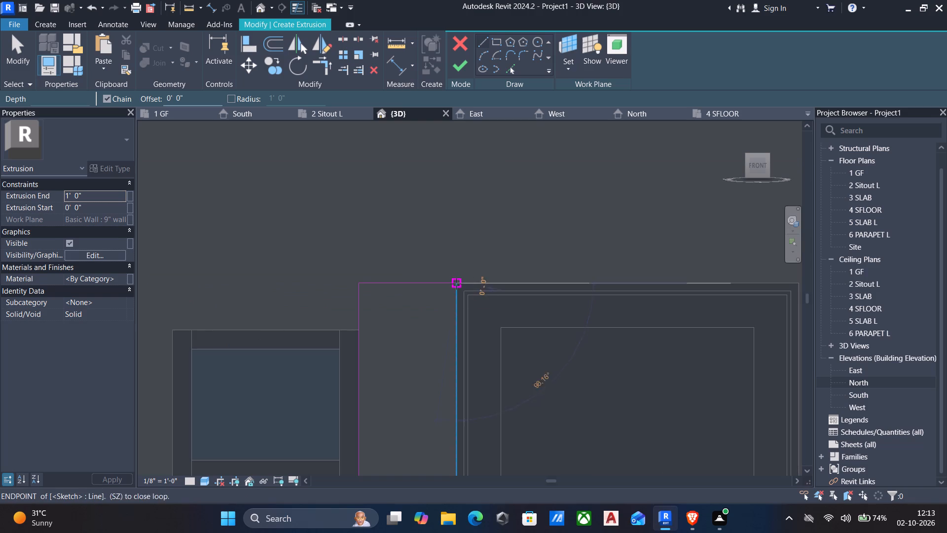
pyautogui.scroll(-3, 628, 274)
pyautogui.moveTo(628, 274); pyautogui.dragTo(602, 267, button='middle')
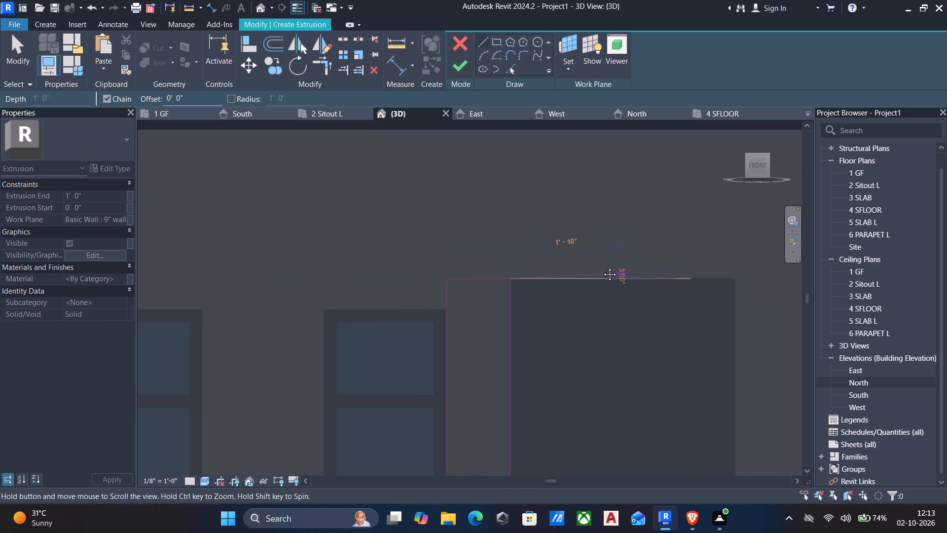
pyautogui.moveTo(602, 267); pyautogui.dragTo(535, 260, button='middle')
pyautogui.scroll(-1, 535, 260)
pyautogui.moveTo(689, 267); pyautogui.dragTo(536, 263, button='middle')
pyautogui.scroll(-1, 547, 274)
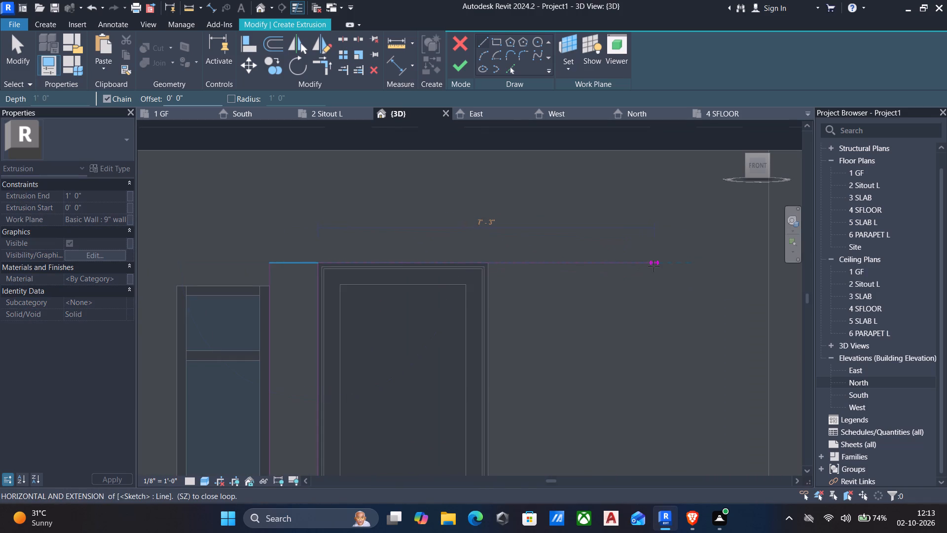
pyautogui.click(769, 262)
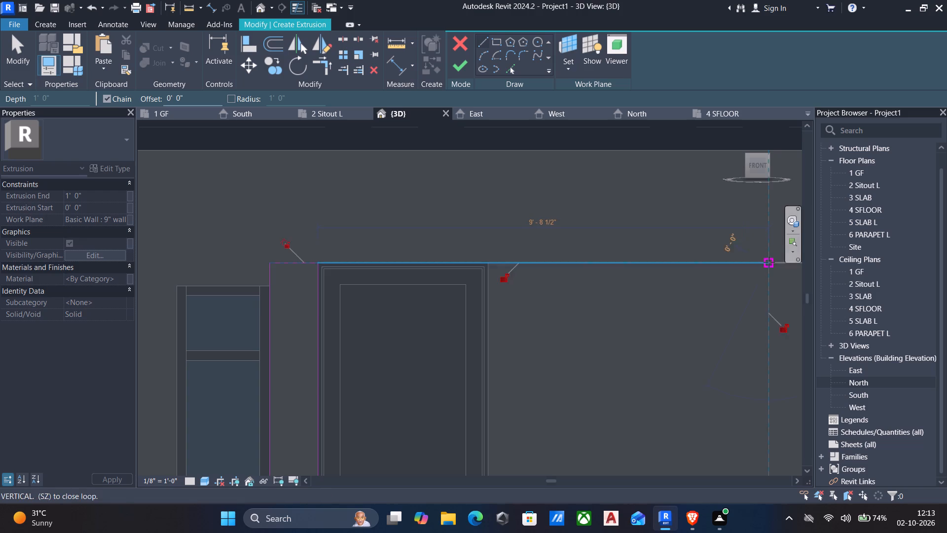
pyautogui.press('Escape')
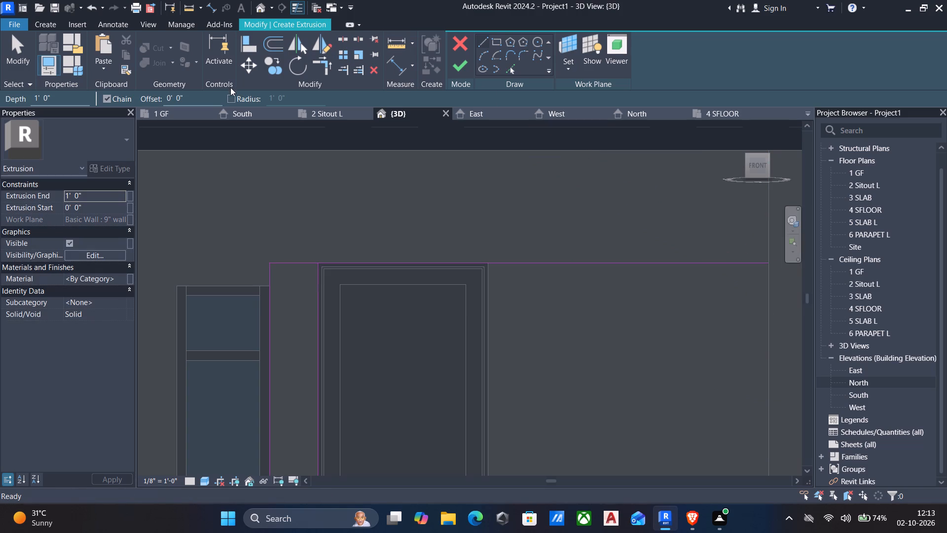
# Sketch a parallel line above the door-top line with a 1' offset, ending at the same vertical wall edge.
pyautogui.moveTo(212, 96); pyautogui.dragTo(87, 97)
pyautogui.write("1'")
pyautogui.moveTo(321, 262); pyautogui.dragTo(340, 260)
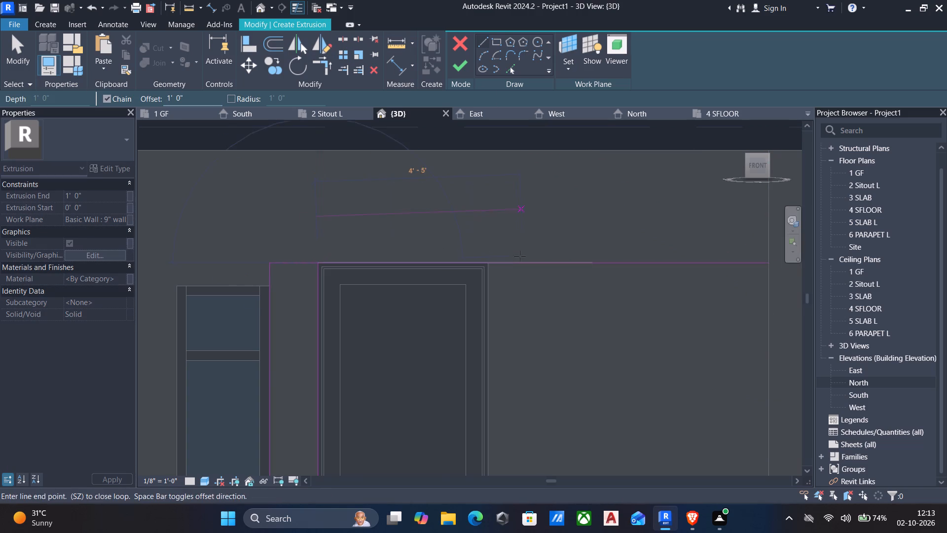
pyautogui.scroll(-4, 520, 260)
pyautogui.moveTo(473, 258); pyautogui.dragTo(426, 256, button='middle')
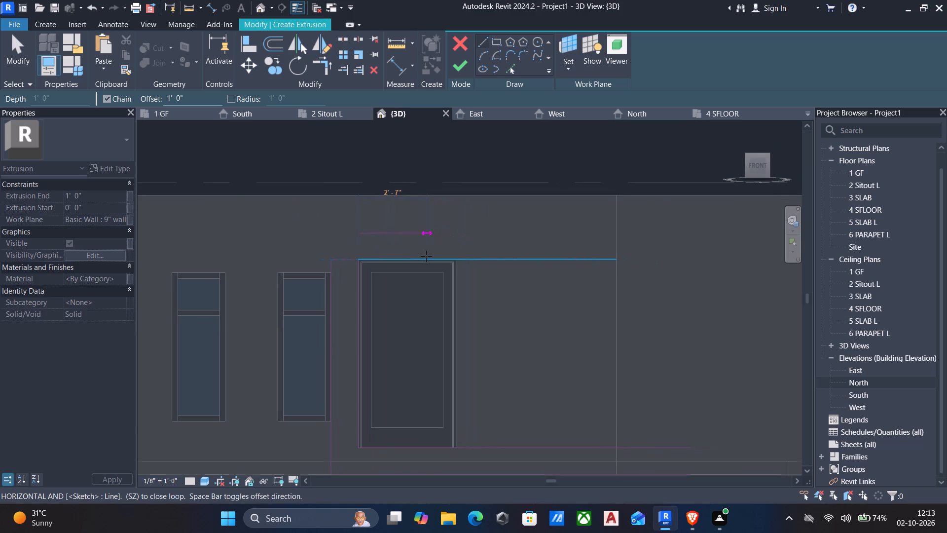
pyautogui.click(614, 262)
pyautogui.press('Escape')
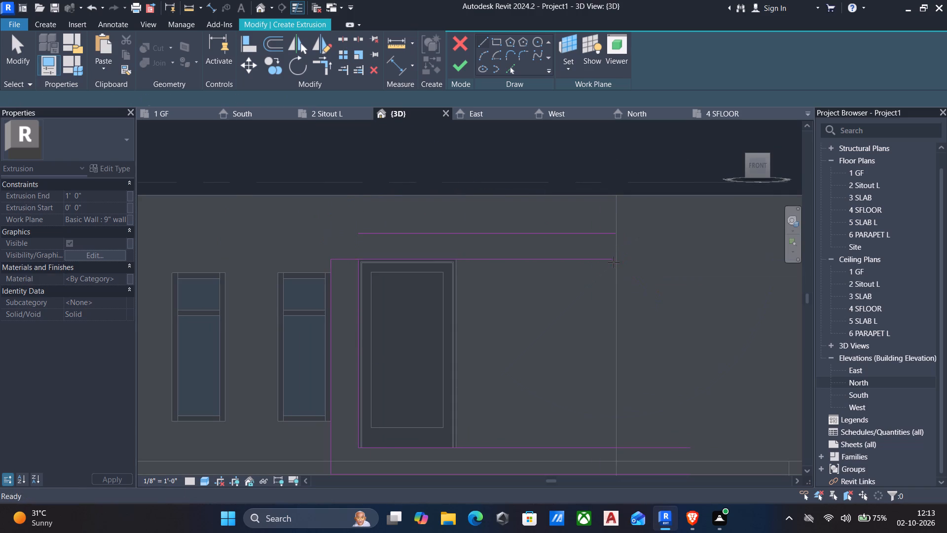
pyautogui.press('Escape')
# Delete the short top edge between window and door, and trim the vertical sides to the paired upper lines as inner and outer corners.
pyautogui.click(346, 263)
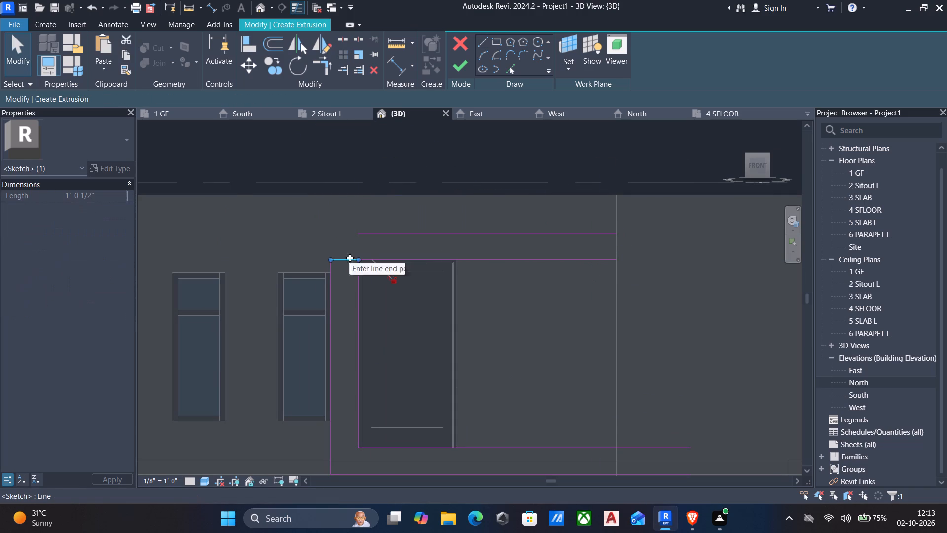
pyautogui.press('Delete')
pyautogui.write('tr')
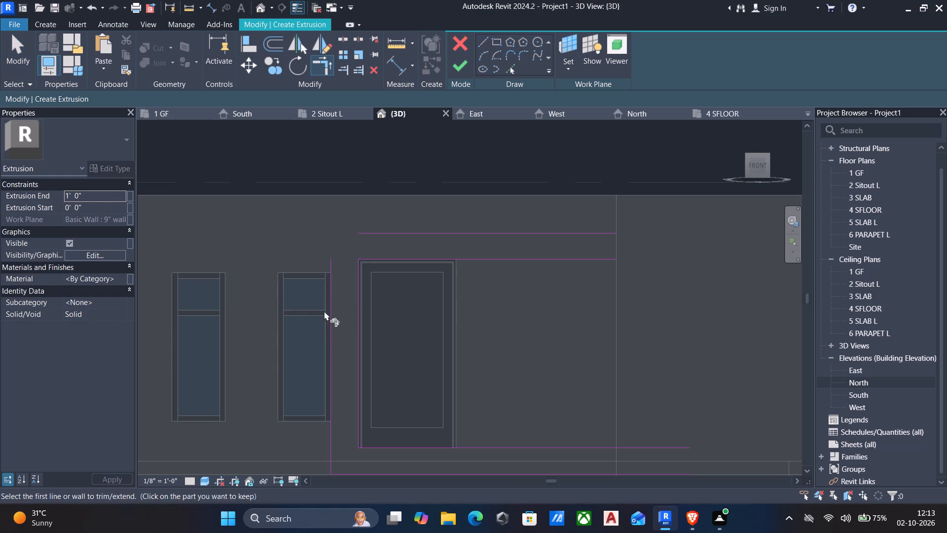
pyautogui.click(357, 290)
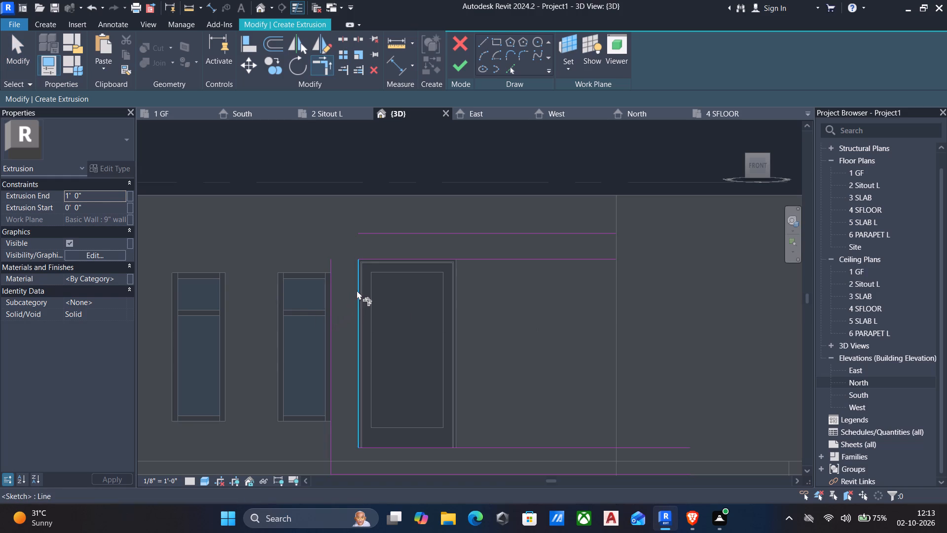
pyautogui.click(378, 260)
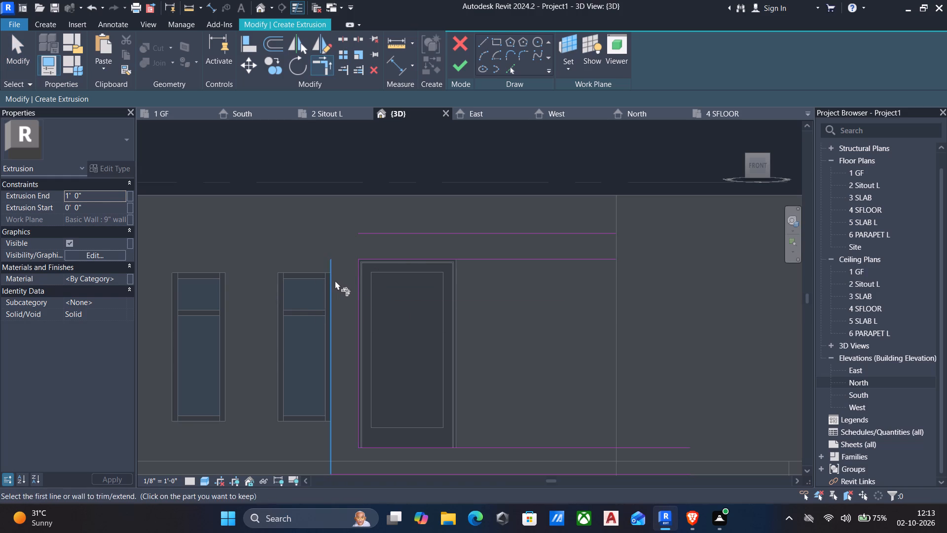
pyautogui.click(332, 283)
pyautogui.click(362, 232)
pyautogui.scroll(-5, 390, 254)
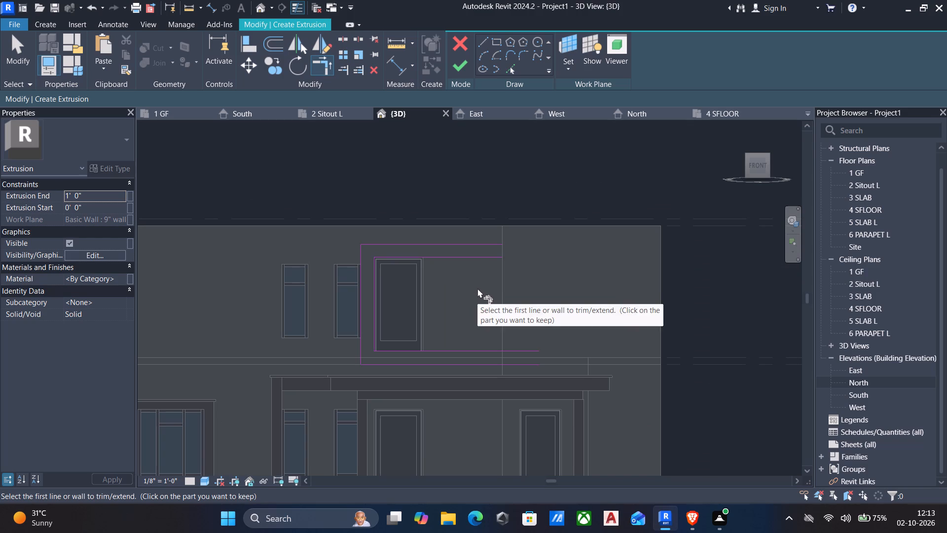
pyautogui.press('Escape')
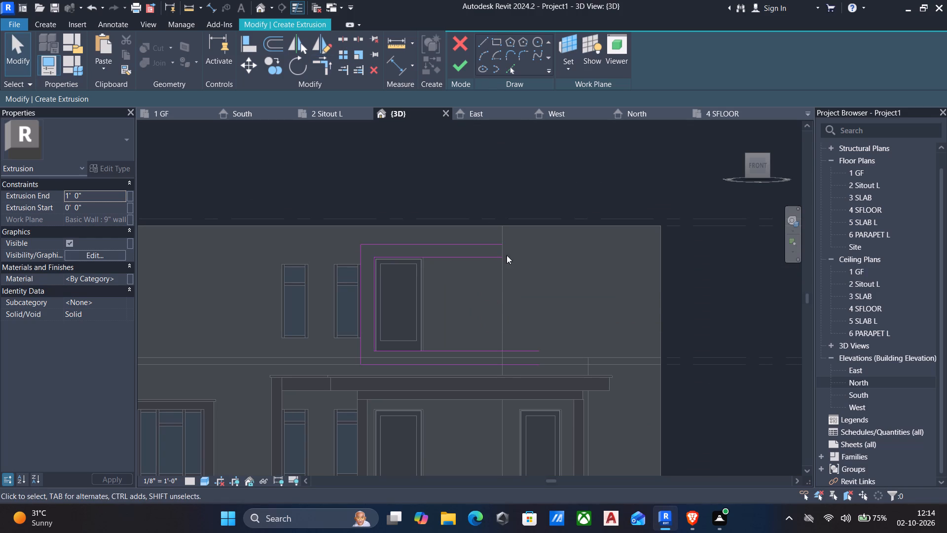
# Sketch two horizontal lines extending the frame's paired upper lines about 2'-0" beyond the vertical wall edge.
pyautogui.press('l')
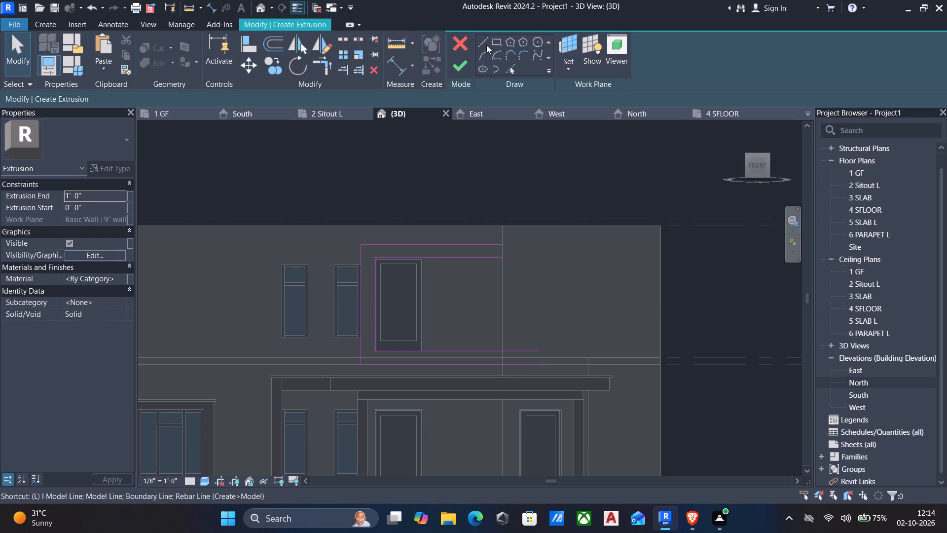
pyautogui.click(486, 45)
pyautogui.scroll(5, 506, 260)
pyautogui.click(501, 228)
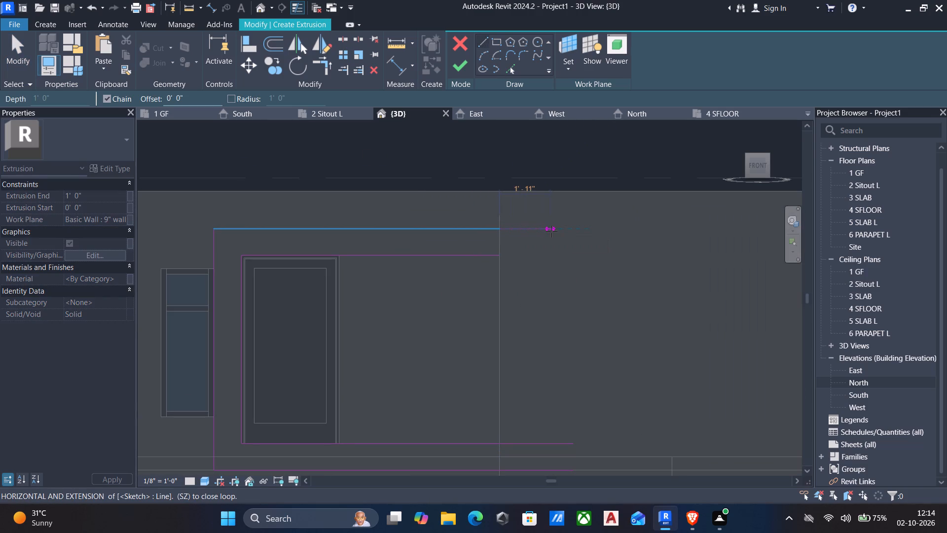
pyautogui.click(551, 231)
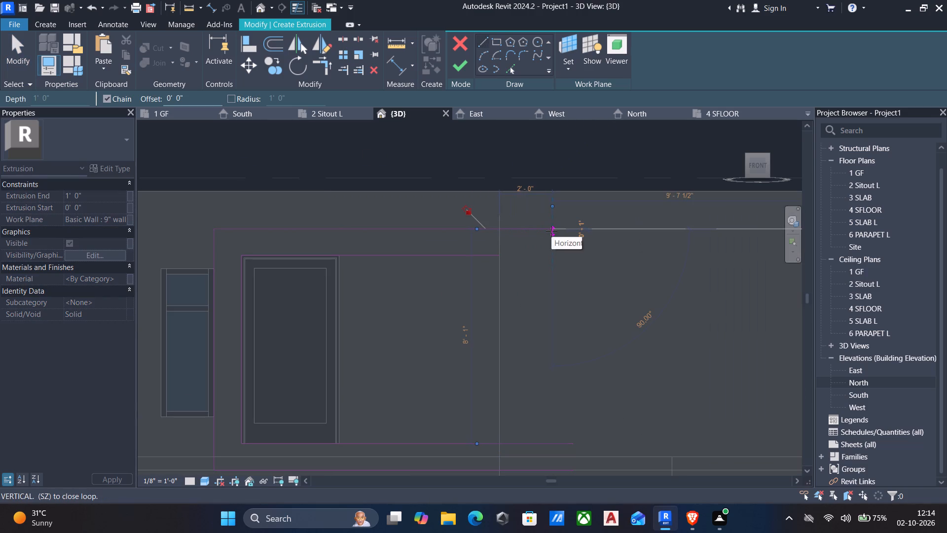
pyautogui.press('Escape')
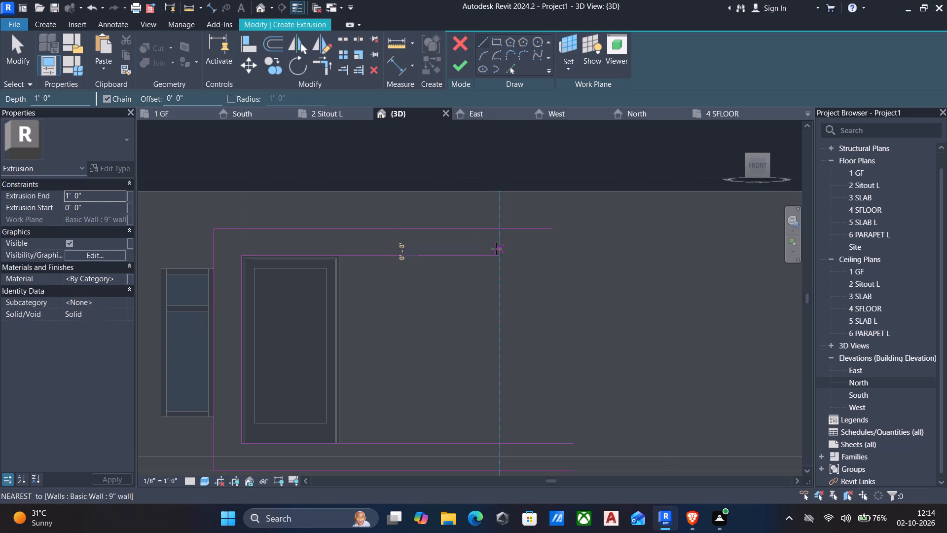
pyautogui.click(501, 256)
pyautogui.click(549, 257)
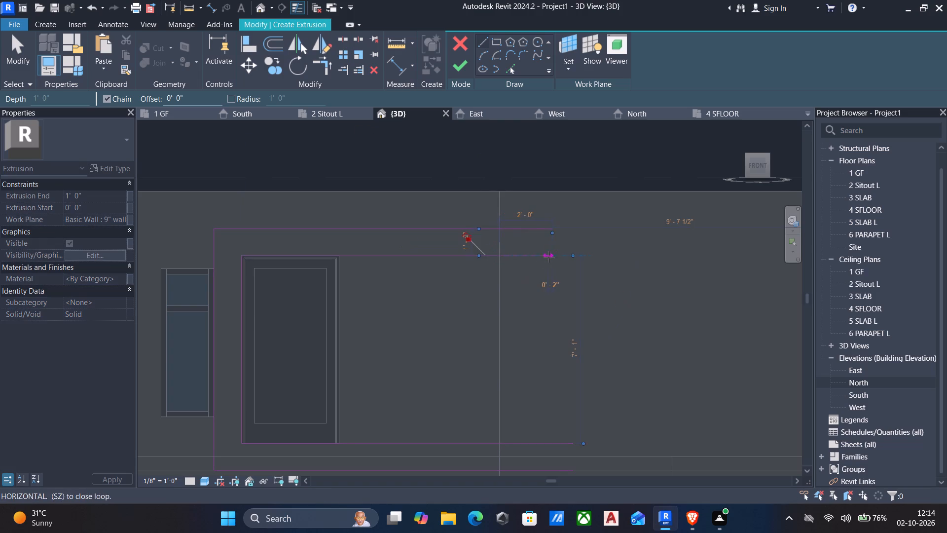
pyautogui.press('Escape')
pyautogui.press('Escape')
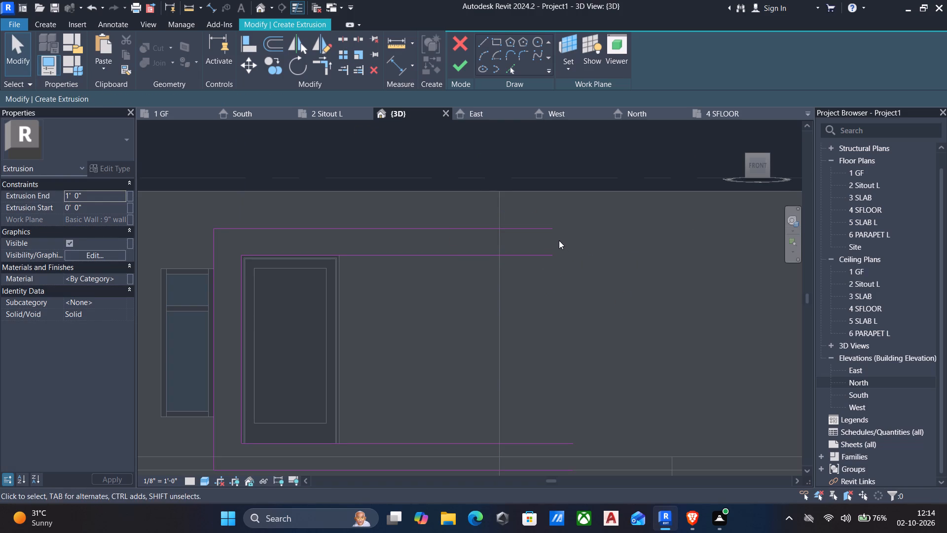
# Close the upper strip's free end with a vertical line, and sketch a vertically aligned 1' line between the two lower lines.
pyautogui.click(480, 45)
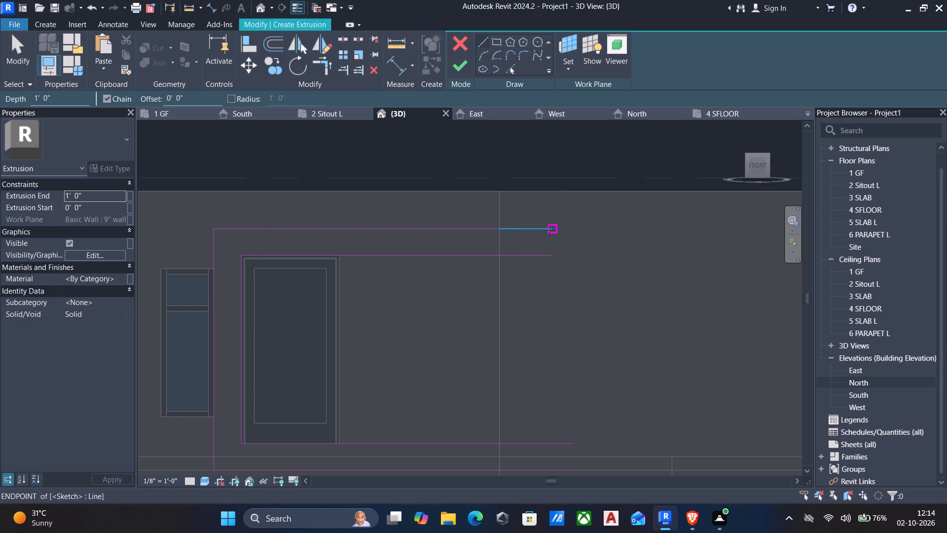
pyautogui.click(552, 226)
pyautogui.click(555, 253)
pyautogui.press('Escape')
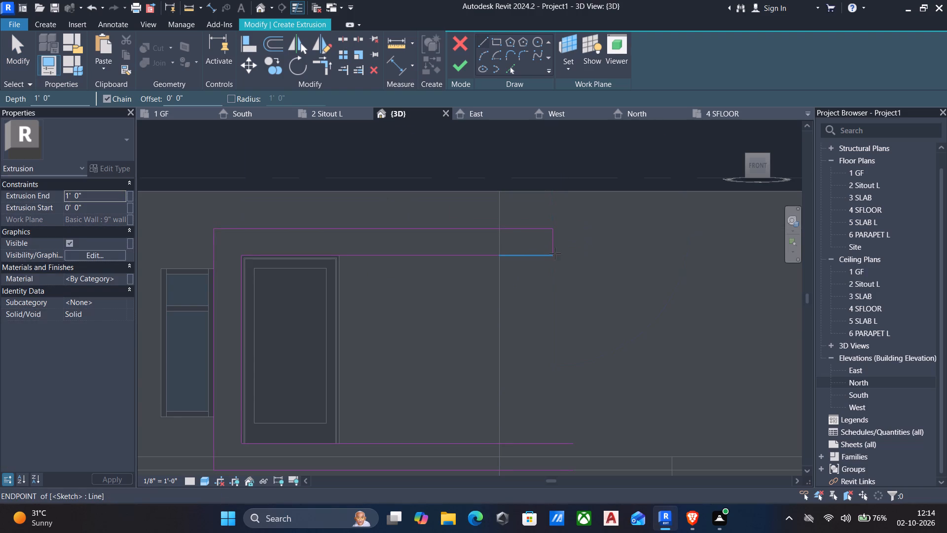
pyautogui.scroll(-5, 558, 279)
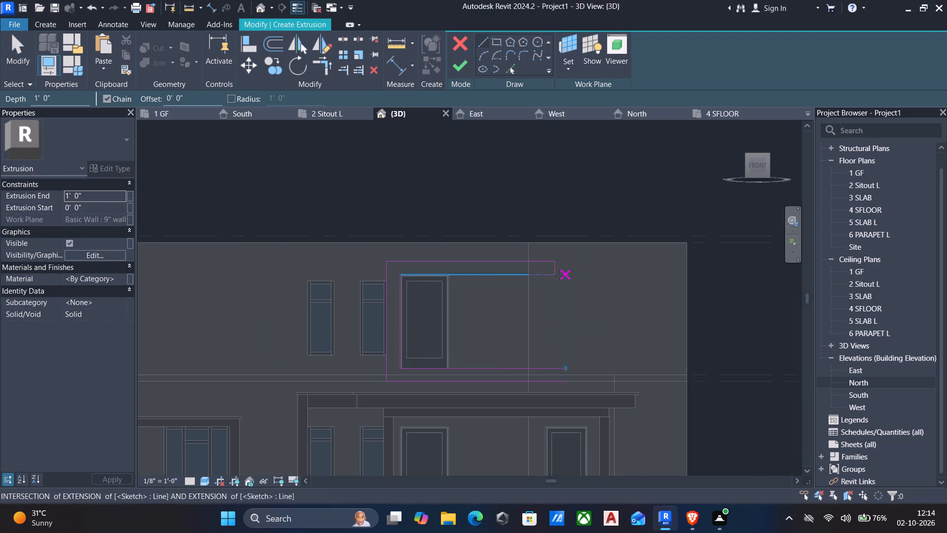
pyautogui.click(554, 374)
pyautogui.scroll(4, 546, 394)
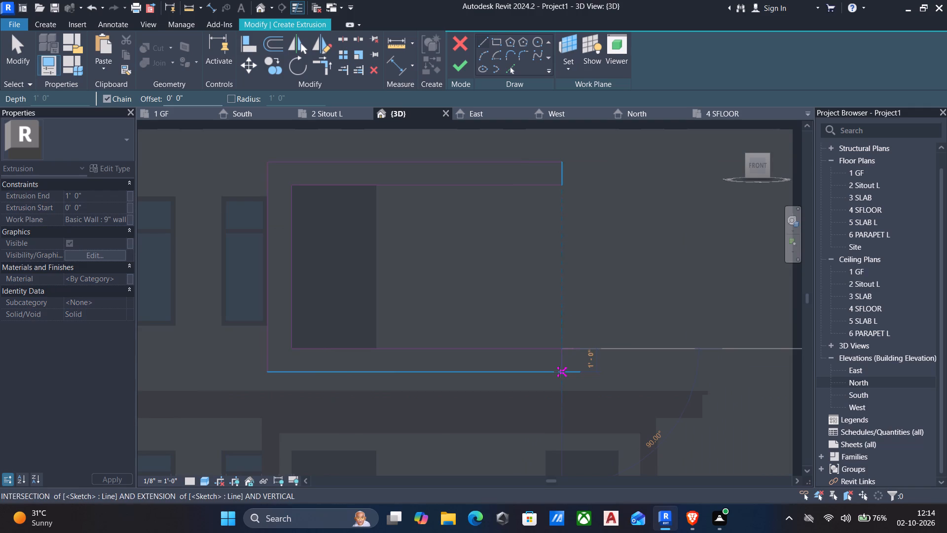
pyautogui.click(559, 372)
pyautogui.press('Escape')
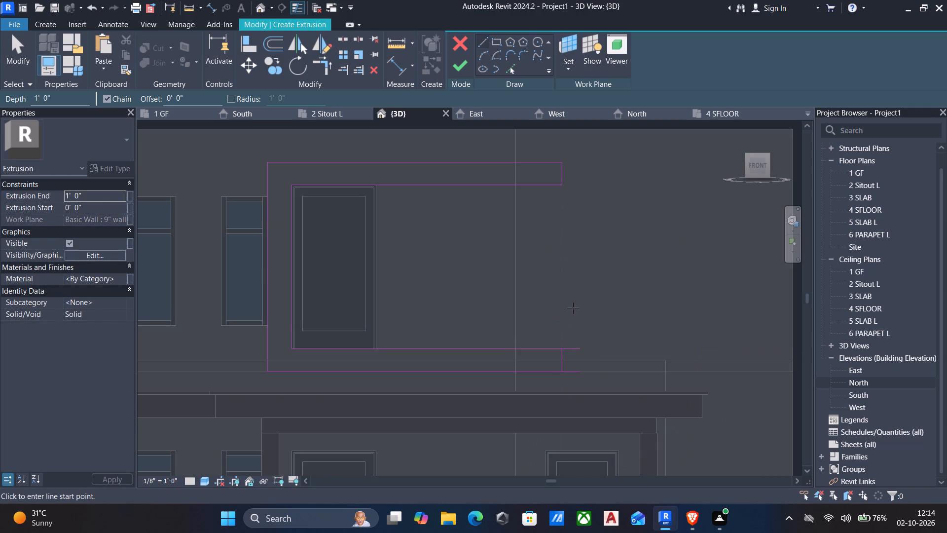
pyautogui.press('Escape')
# Trim both lower horizontal lines to the short vertical end line so they form closed corners.
pyautogui.write('tr')
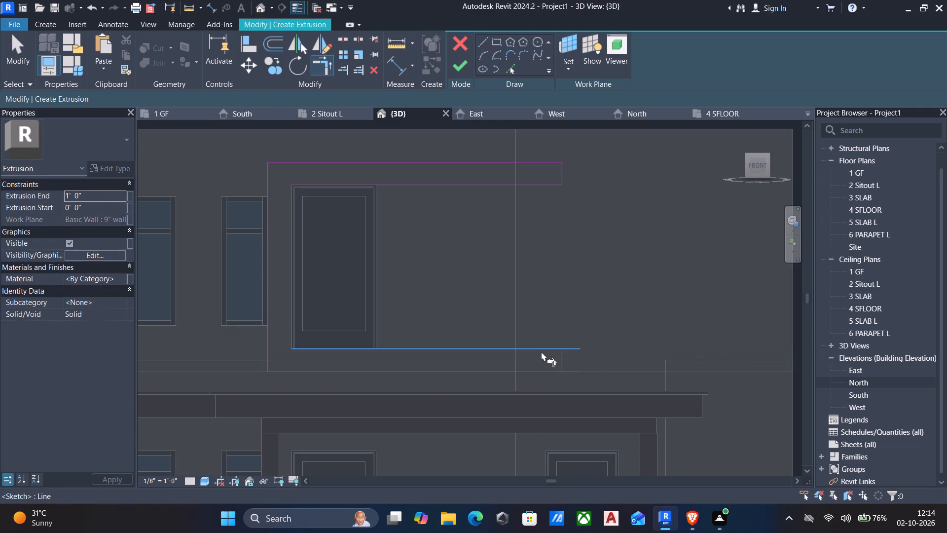
pyautogui.click(541, 351)
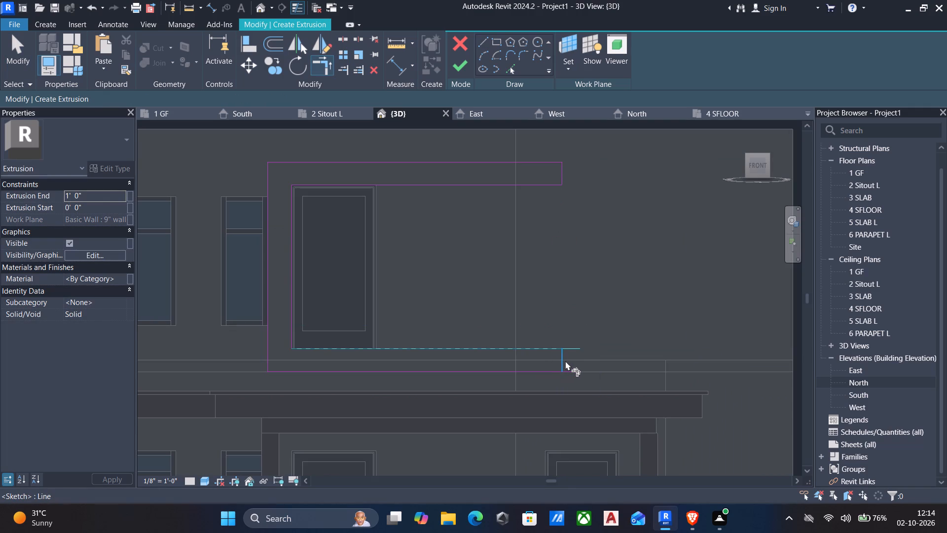
pyautogui.click(563, 363)
pyautogui.click(532, 374)
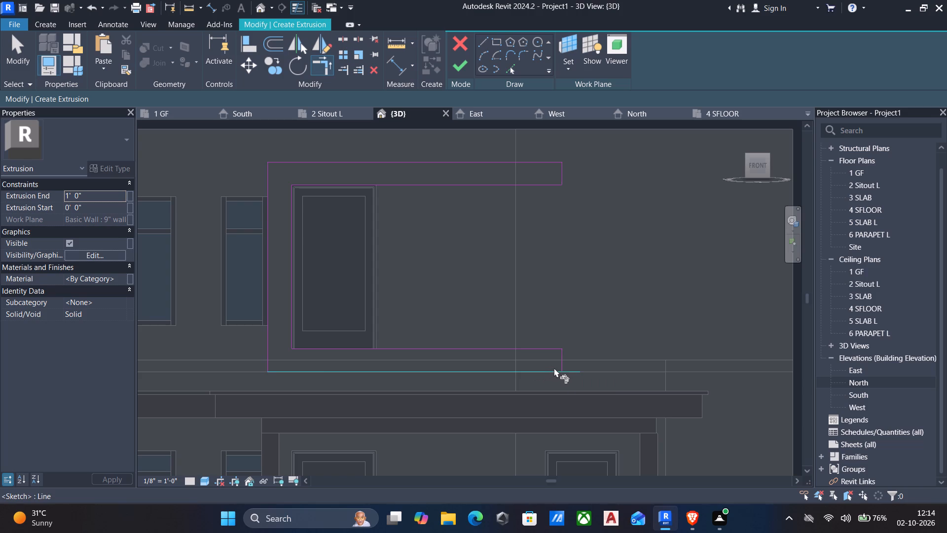
pyautogui.click(558, 366)
pyautogui.press('Escape')
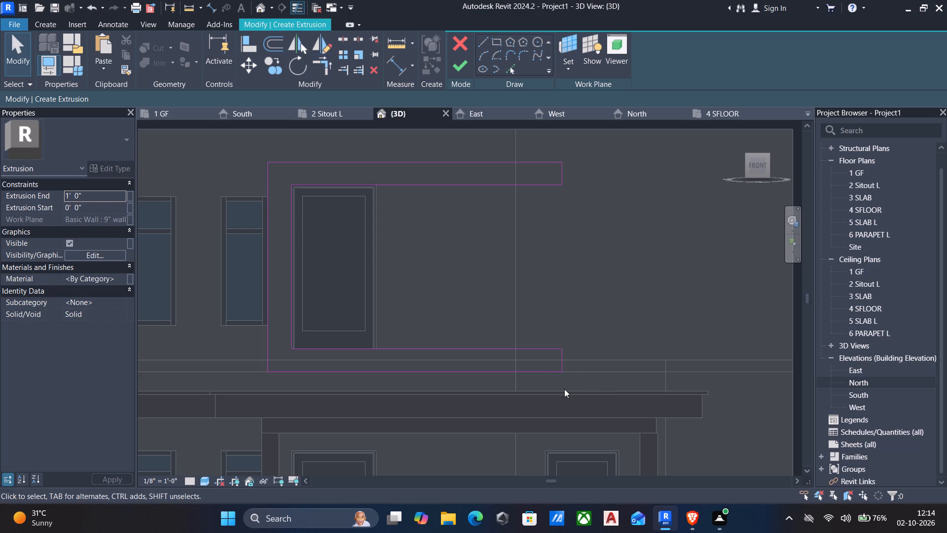
# Examine the frame sketch's overhang past the house corner from an angled view and from the right side.
pyautogui.scroll(-4, 567, 388)
pyautogui.keyDown('shift'); pyautogui.moveTo(588, 372); pyautogui.dragTo(512, 389, button='middle'); pyautogui.keyUp('shift')
pyautogui.scroll(-3, 512, 389)
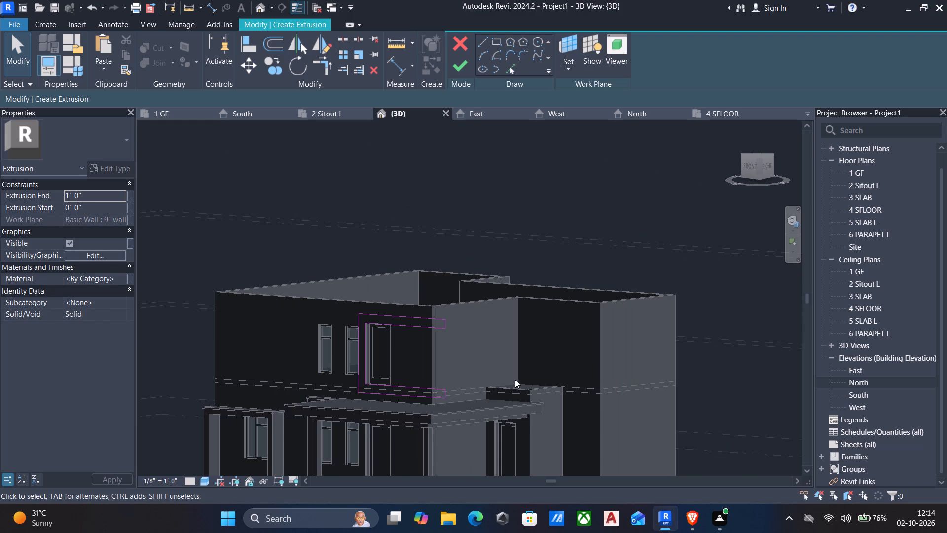
pyautogui.scroll(4, 436, 327)
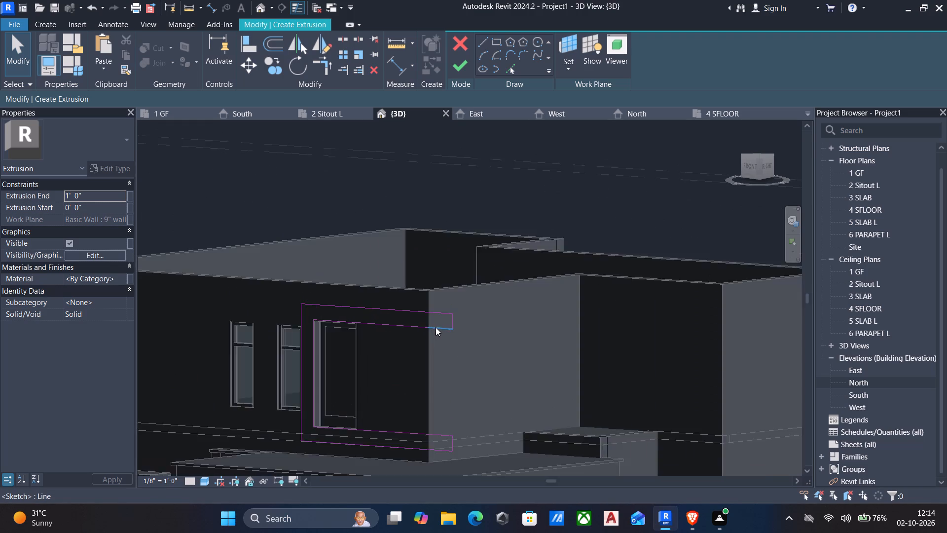
pyautogui.scroll(4, 436, 325)
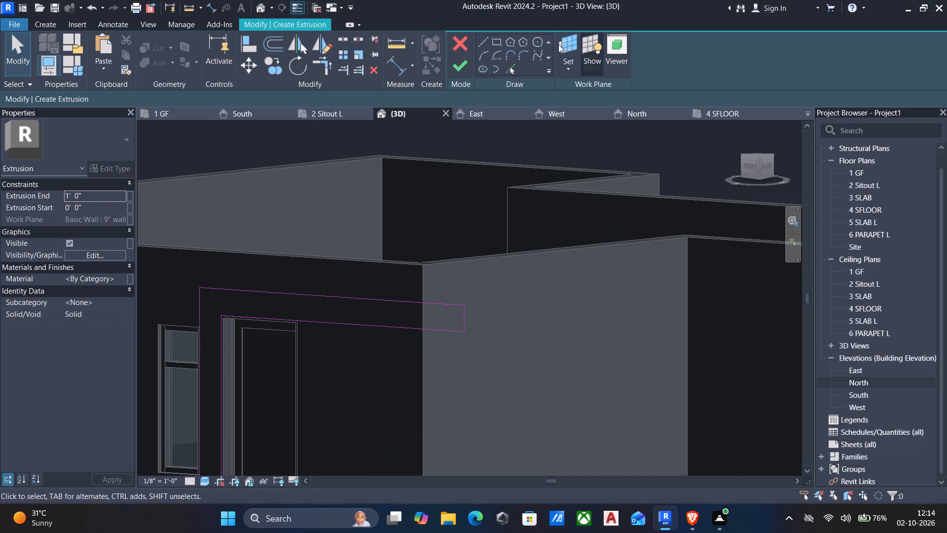
pyautogui.click(767, 165)
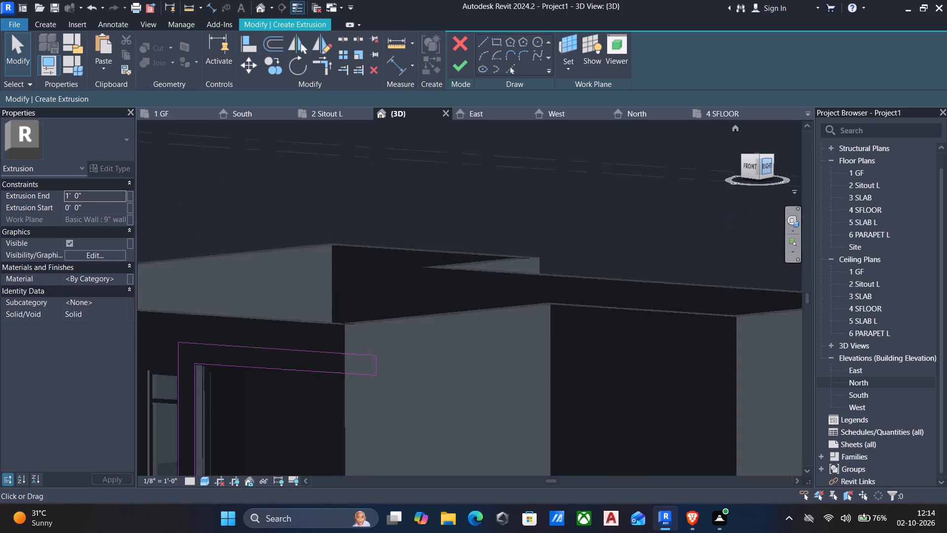
pyautogui.scroll(6, 466, 303)
pyautogui.scroll(5, 431, 274)
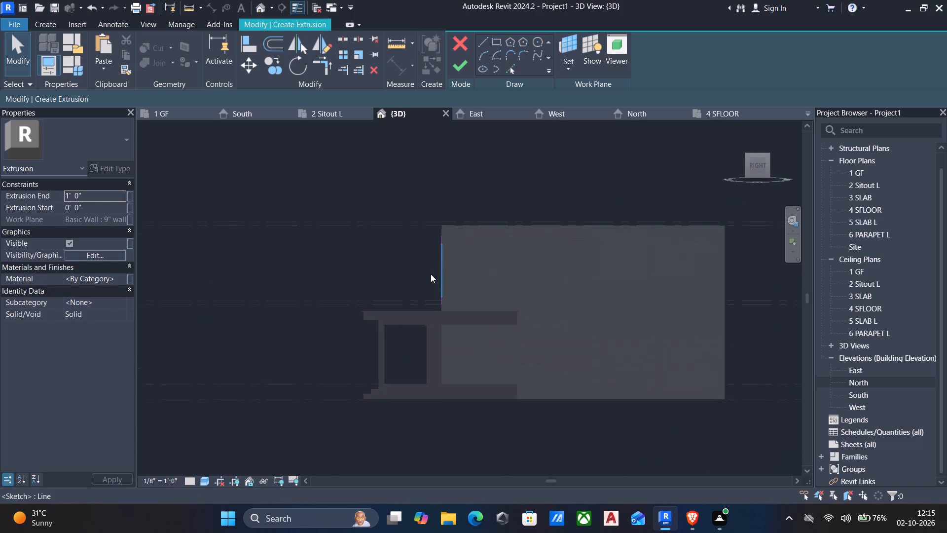
pyautogui.scroll(11, 438, 237)
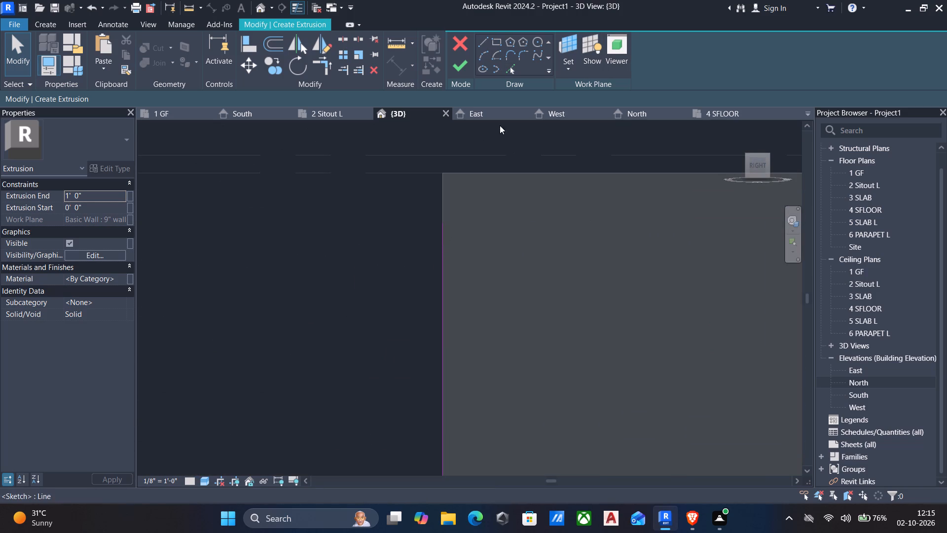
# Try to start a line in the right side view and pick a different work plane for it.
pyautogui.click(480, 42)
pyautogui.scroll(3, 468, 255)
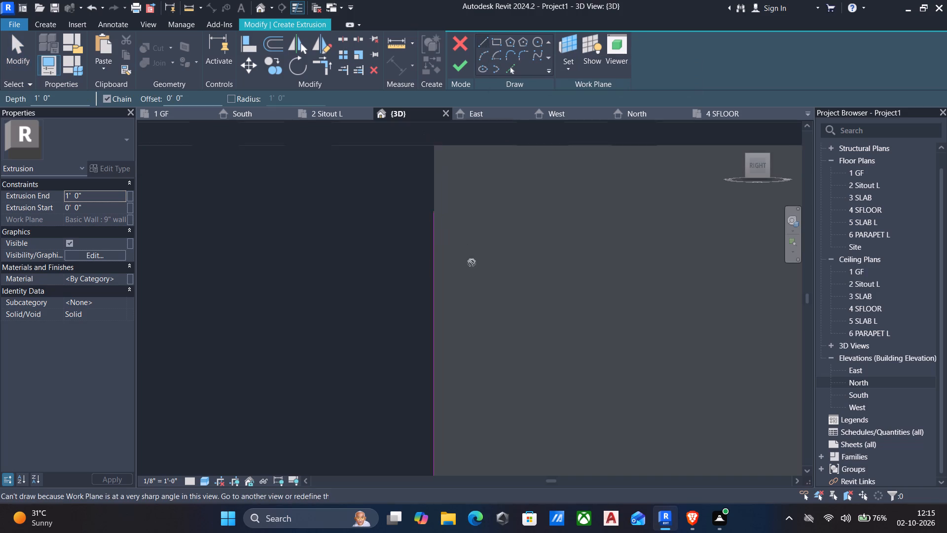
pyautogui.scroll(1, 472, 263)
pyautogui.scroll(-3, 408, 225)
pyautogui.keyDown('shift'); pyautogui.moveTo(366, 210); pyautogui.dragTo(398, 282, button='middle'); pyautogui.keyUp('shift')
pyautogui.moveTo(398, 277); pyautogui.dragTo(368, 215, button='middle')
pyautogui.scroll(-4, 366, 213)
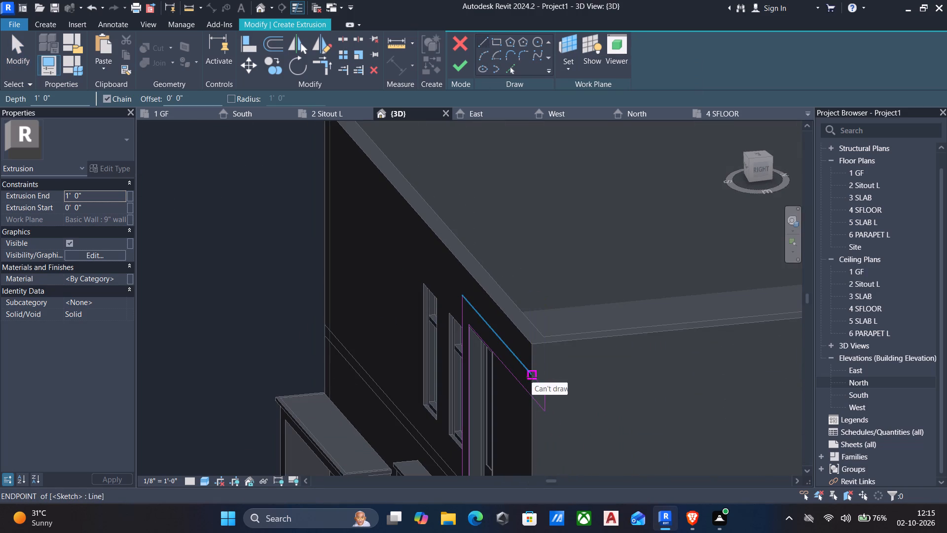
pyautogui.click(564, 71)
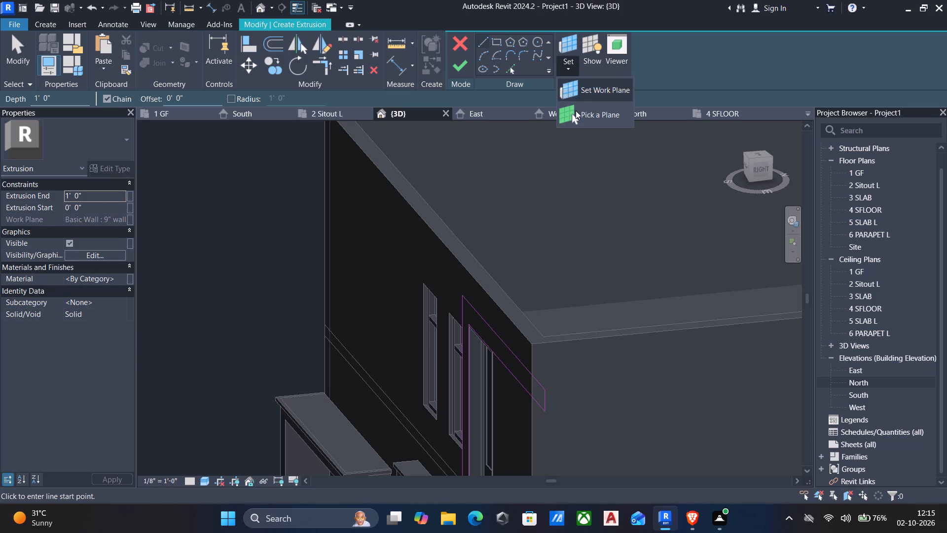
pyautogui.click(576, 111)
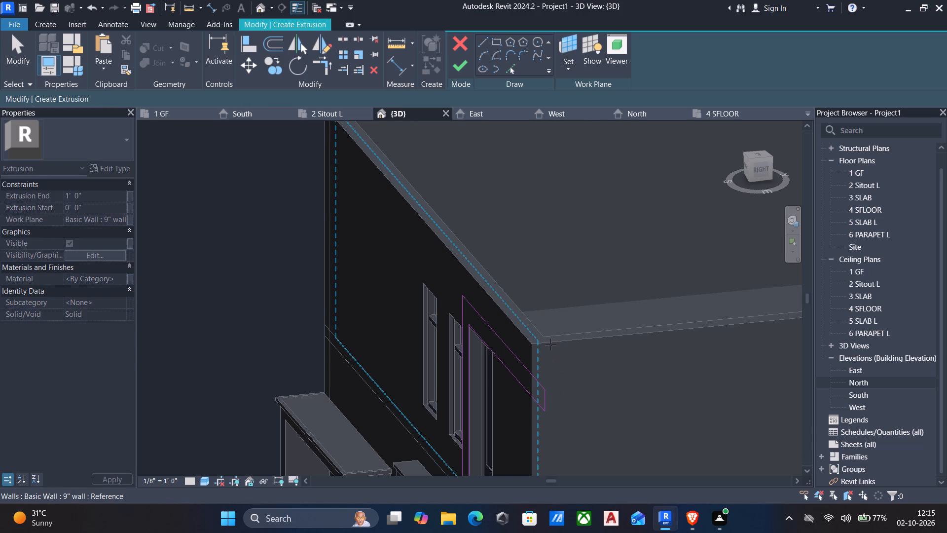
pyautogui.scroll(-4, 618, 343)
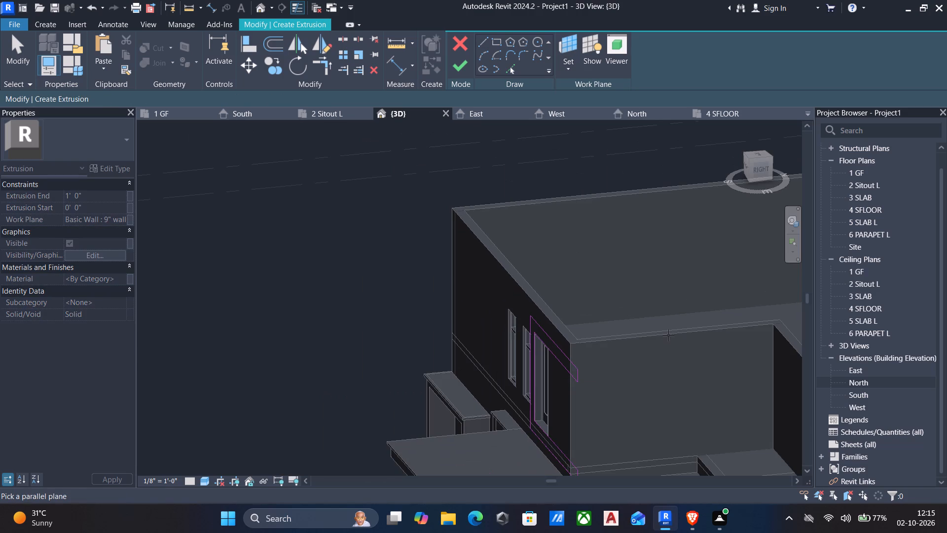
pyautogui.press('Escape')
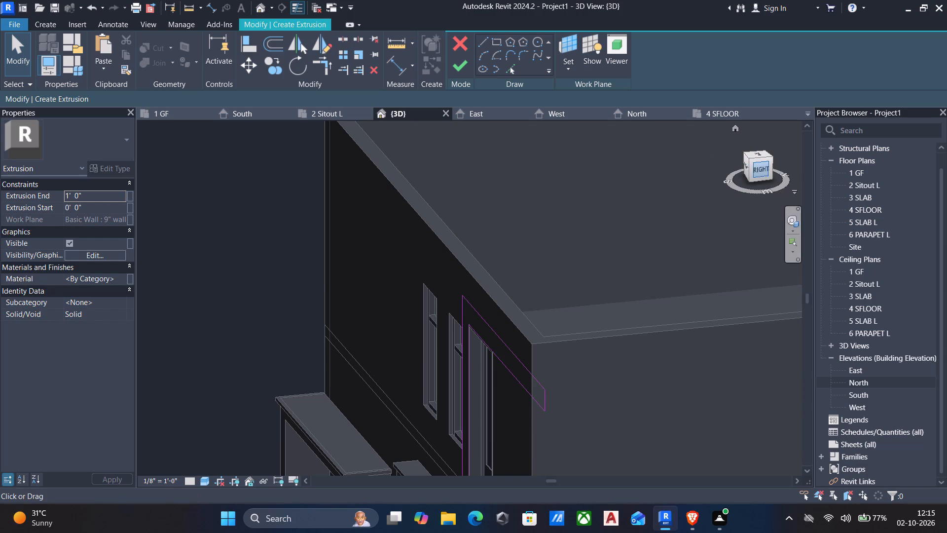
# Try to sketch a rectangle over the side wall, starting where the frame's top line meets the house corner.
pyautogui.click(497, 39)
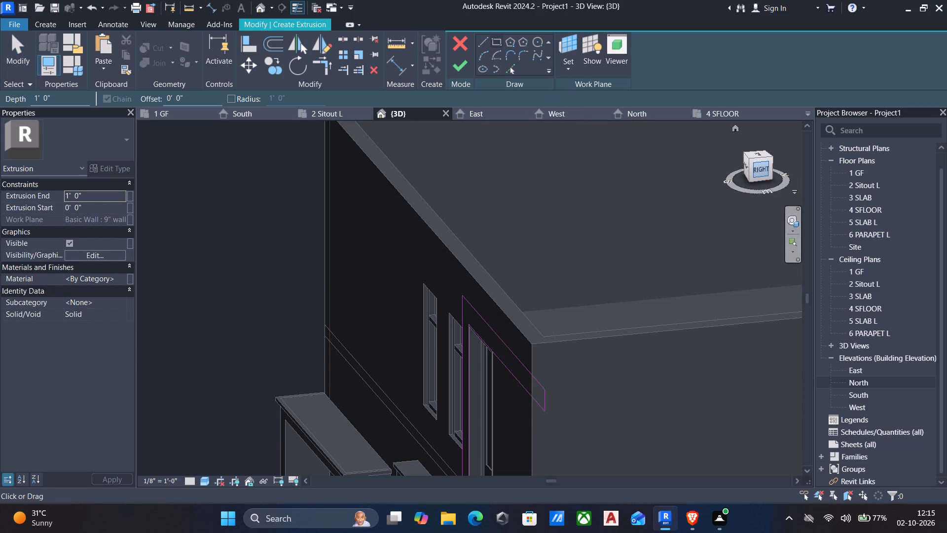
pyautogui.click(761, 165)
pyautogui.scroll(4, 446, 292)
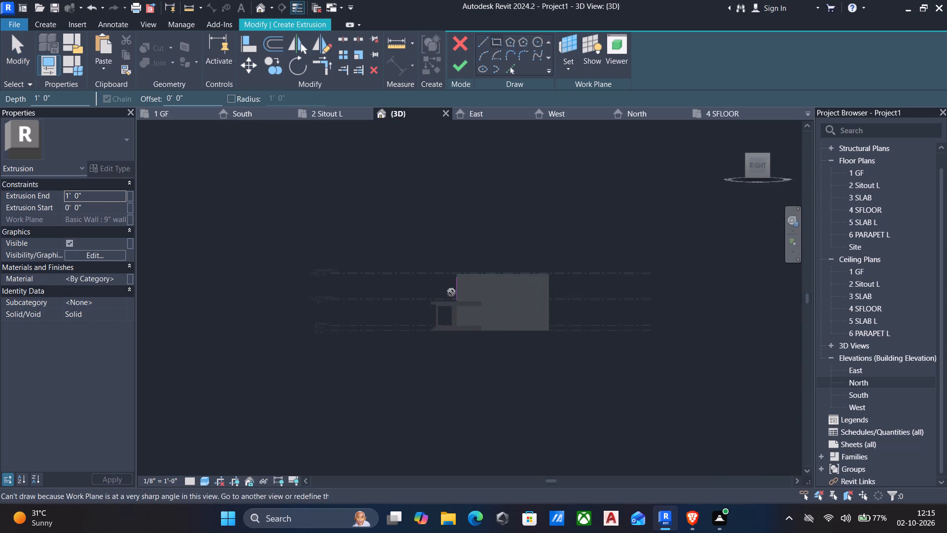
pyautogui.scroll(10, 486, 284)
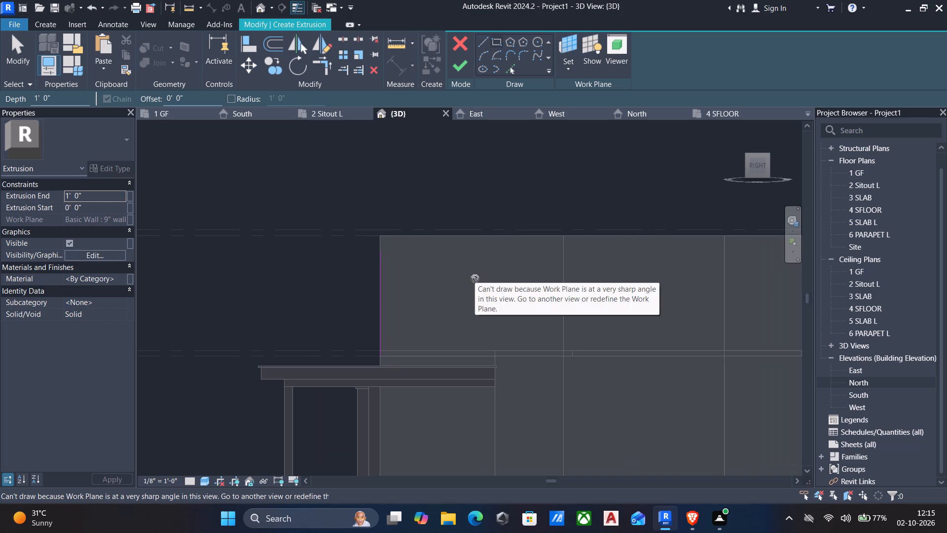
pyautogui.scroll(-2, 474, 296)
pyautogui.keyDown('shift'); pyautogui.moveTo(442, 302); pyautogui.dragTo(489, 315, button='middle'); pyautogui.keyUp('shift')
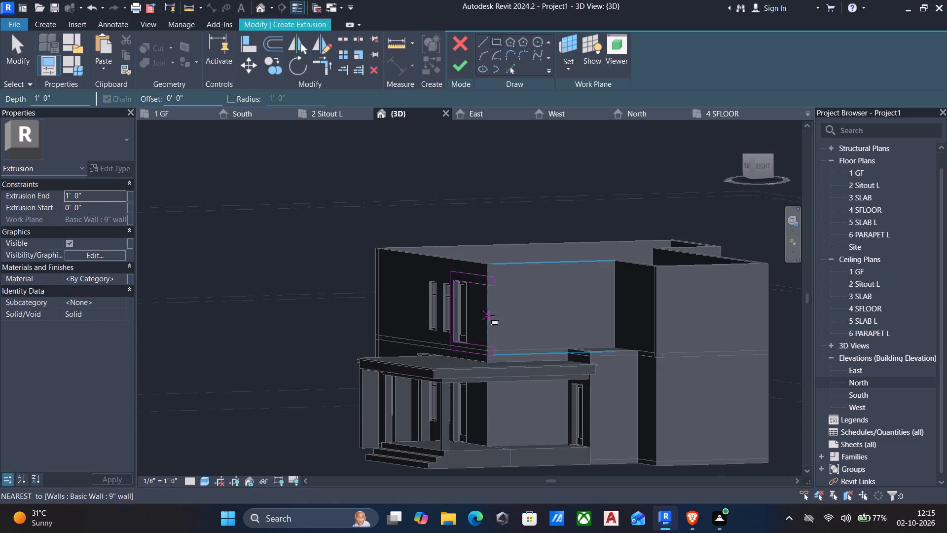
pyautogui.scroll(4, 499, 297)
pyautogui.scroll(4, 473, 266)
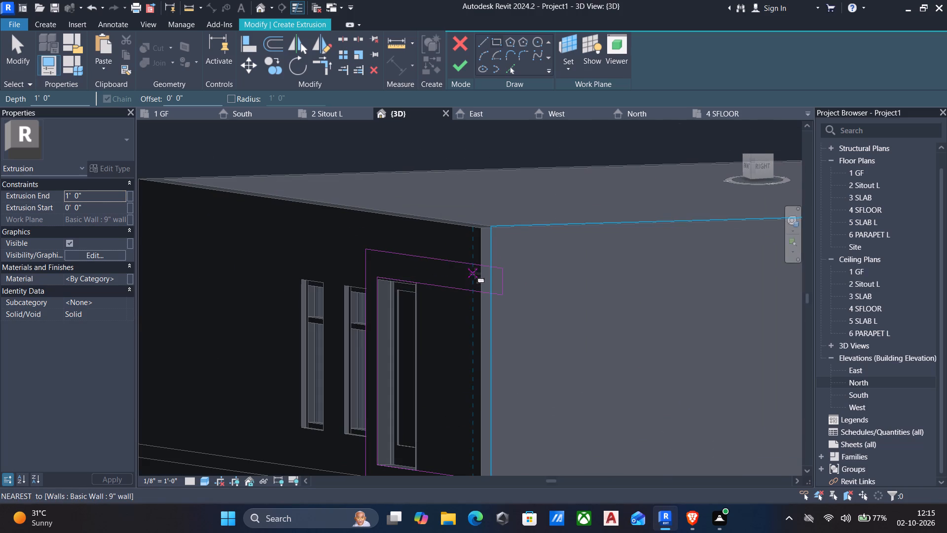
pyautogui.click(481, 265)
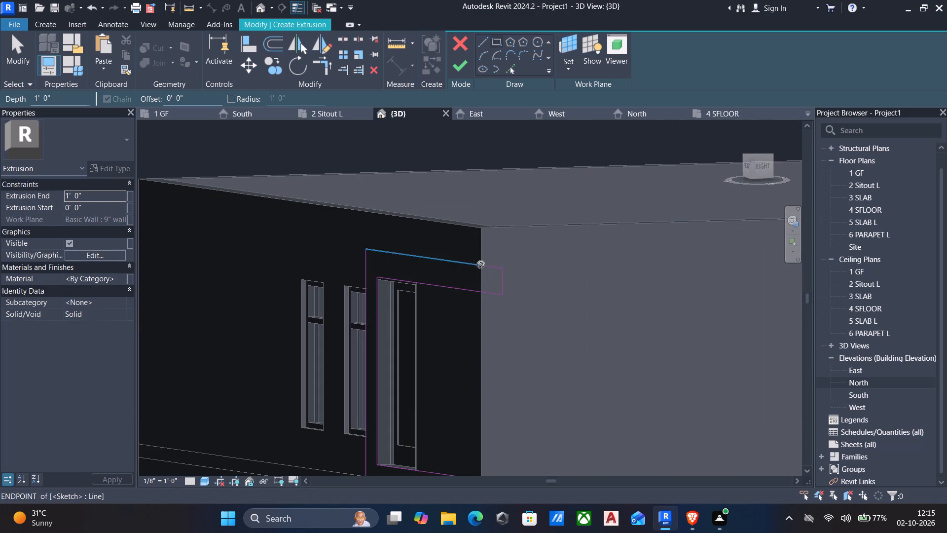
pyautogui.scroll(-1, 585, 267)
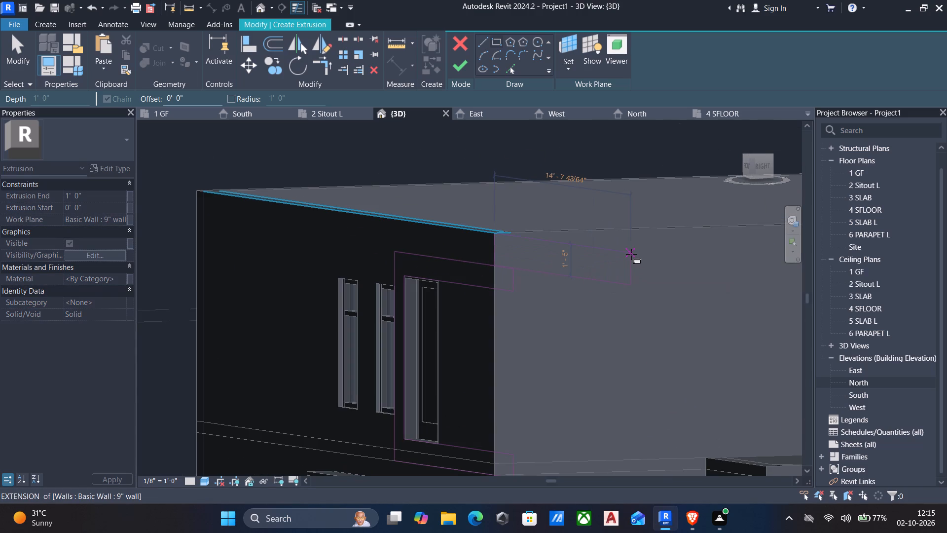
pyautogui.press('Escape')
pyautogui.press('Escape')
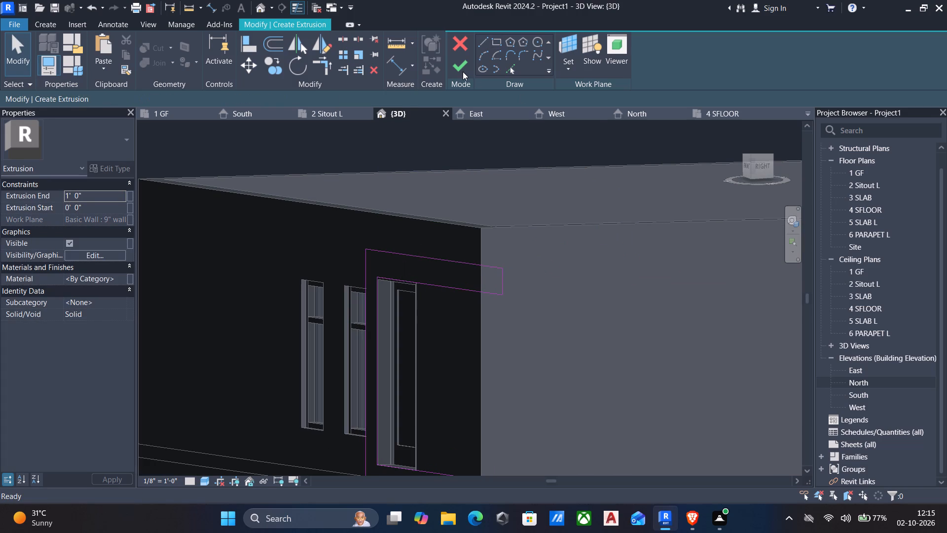
# Finish the frame sketch as a 1' deep extrusion on the front wall.
pyautogui.click(463, 72)
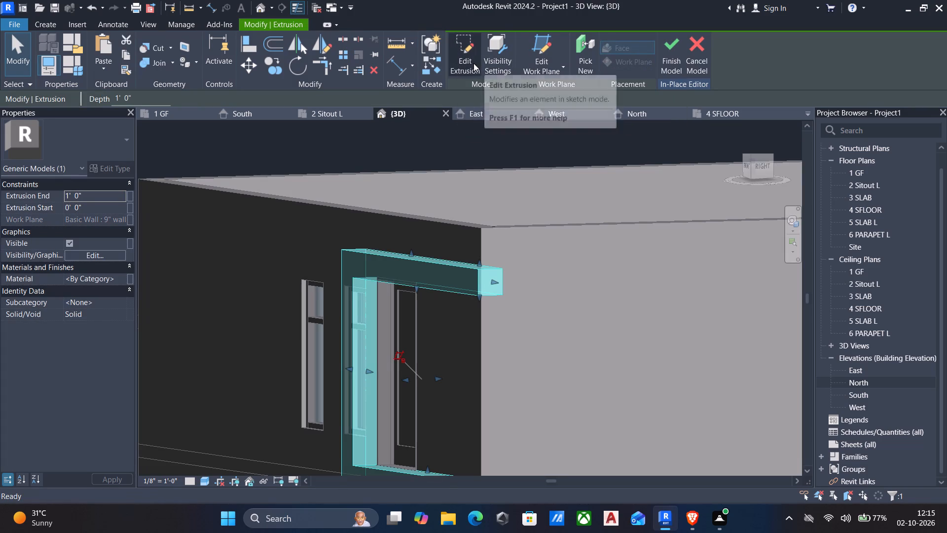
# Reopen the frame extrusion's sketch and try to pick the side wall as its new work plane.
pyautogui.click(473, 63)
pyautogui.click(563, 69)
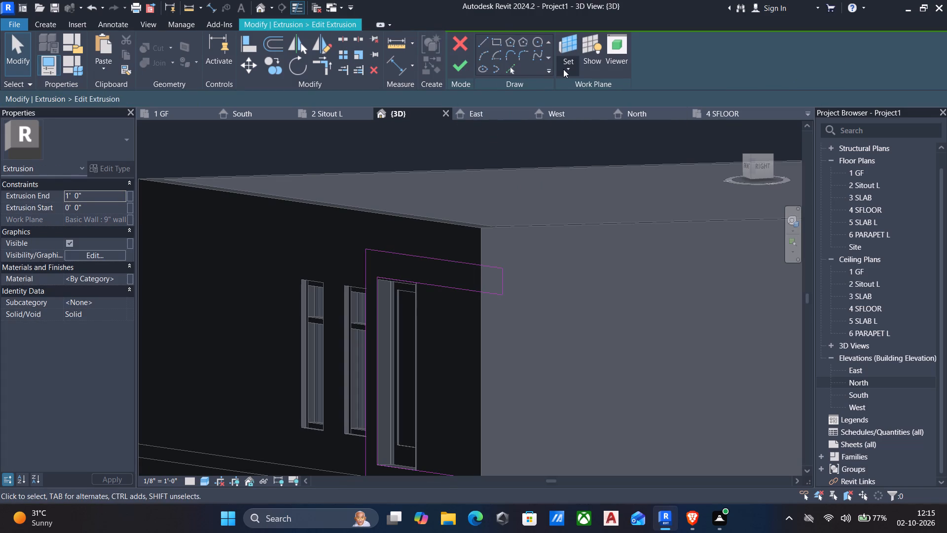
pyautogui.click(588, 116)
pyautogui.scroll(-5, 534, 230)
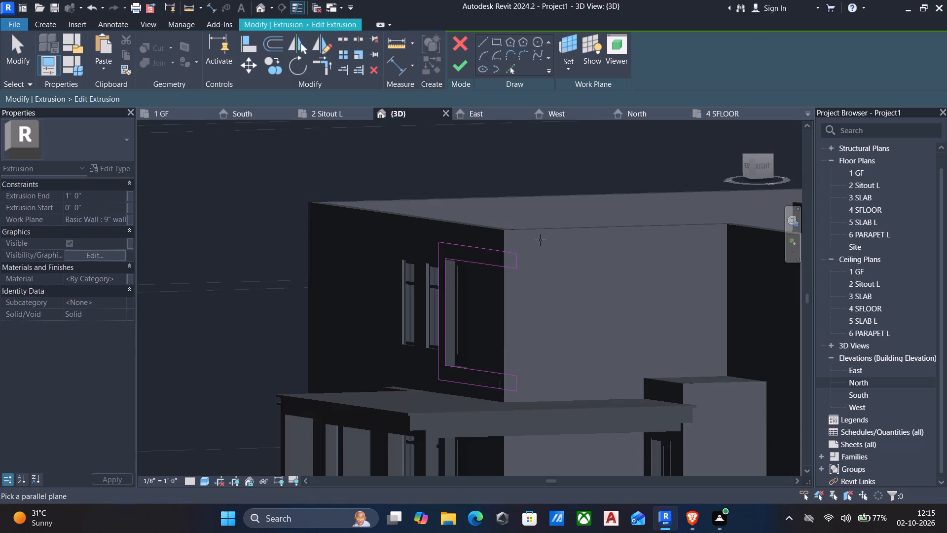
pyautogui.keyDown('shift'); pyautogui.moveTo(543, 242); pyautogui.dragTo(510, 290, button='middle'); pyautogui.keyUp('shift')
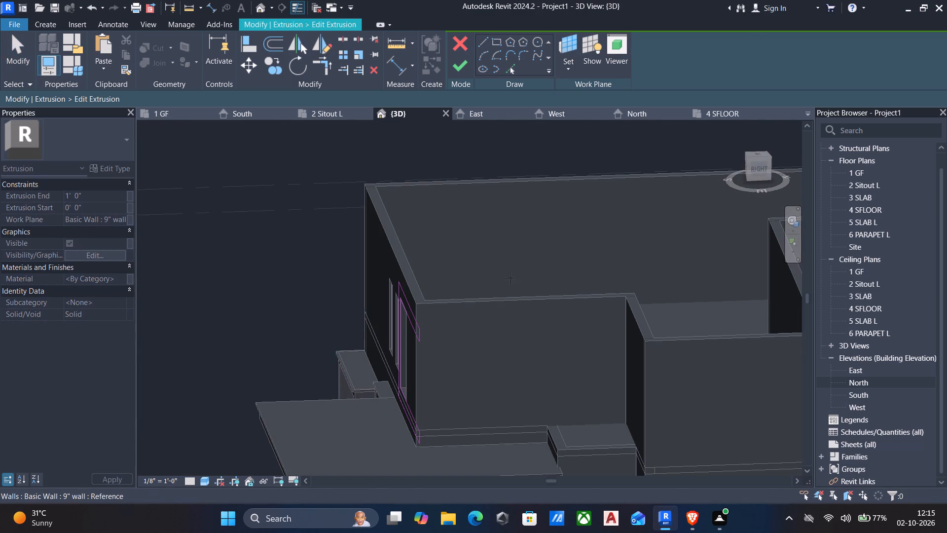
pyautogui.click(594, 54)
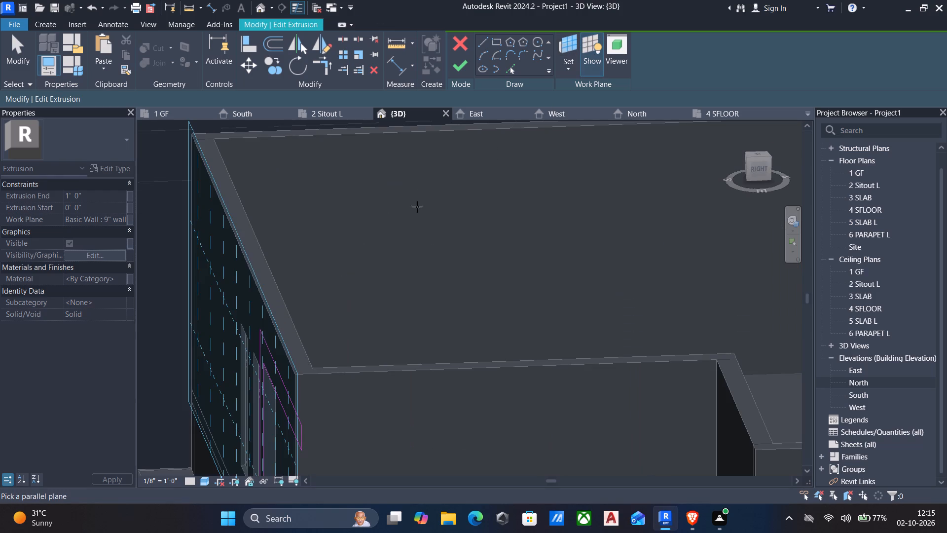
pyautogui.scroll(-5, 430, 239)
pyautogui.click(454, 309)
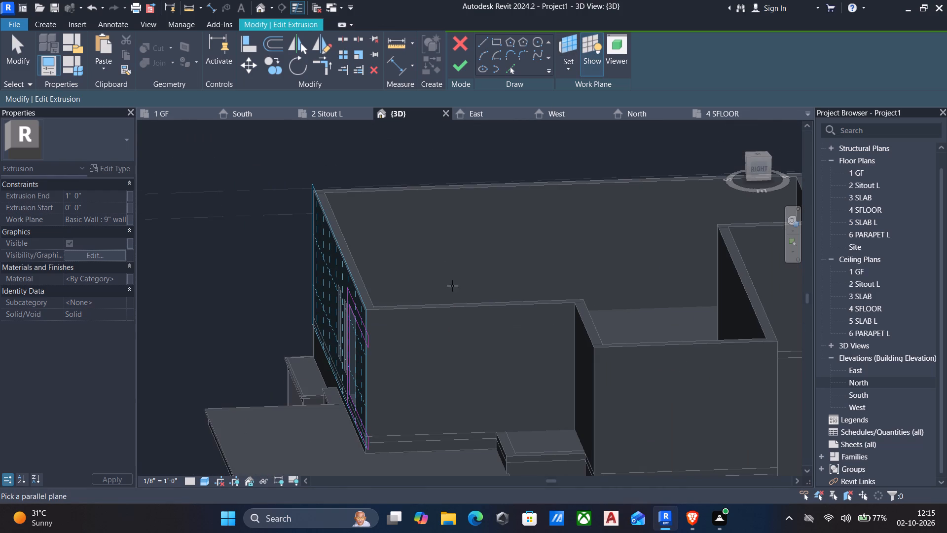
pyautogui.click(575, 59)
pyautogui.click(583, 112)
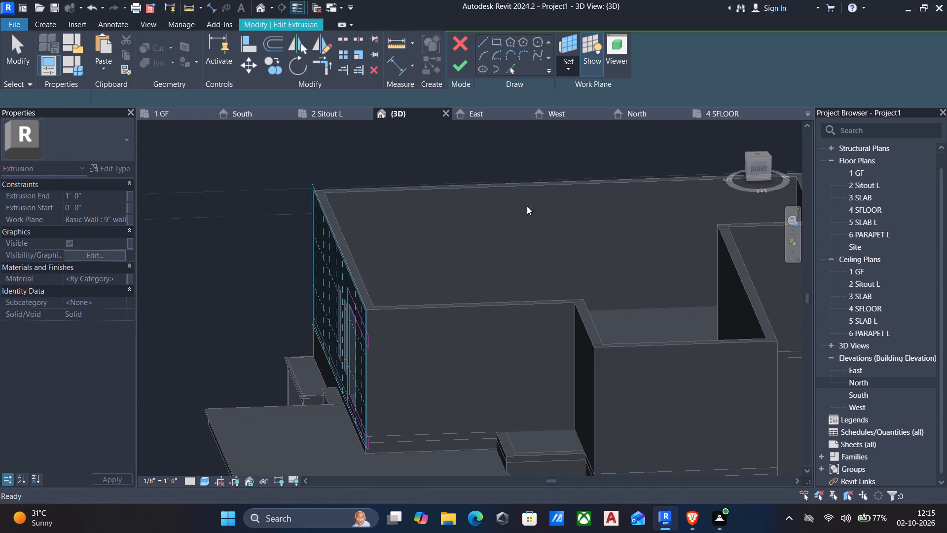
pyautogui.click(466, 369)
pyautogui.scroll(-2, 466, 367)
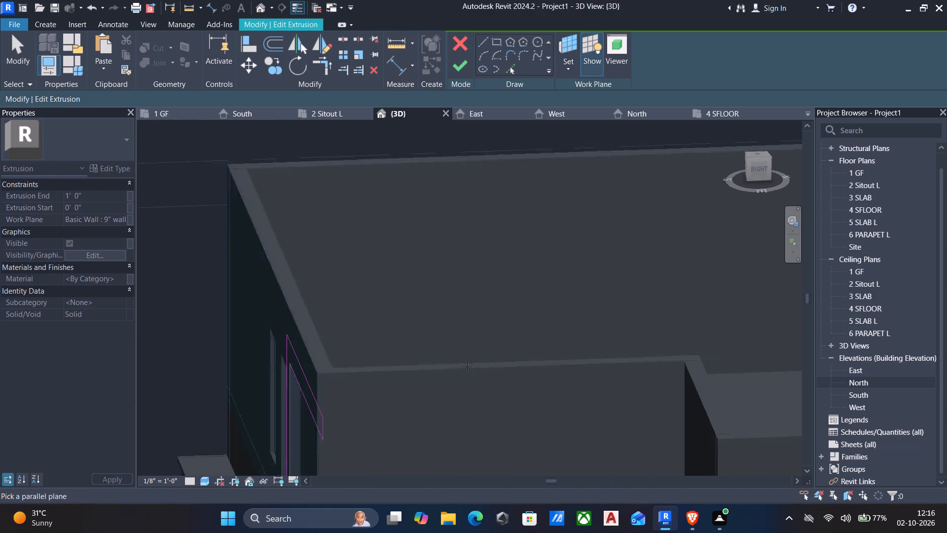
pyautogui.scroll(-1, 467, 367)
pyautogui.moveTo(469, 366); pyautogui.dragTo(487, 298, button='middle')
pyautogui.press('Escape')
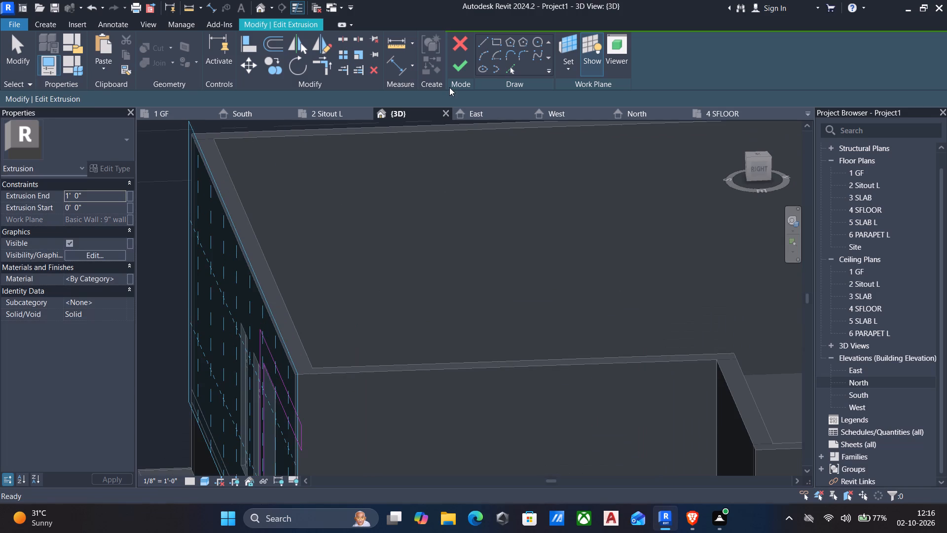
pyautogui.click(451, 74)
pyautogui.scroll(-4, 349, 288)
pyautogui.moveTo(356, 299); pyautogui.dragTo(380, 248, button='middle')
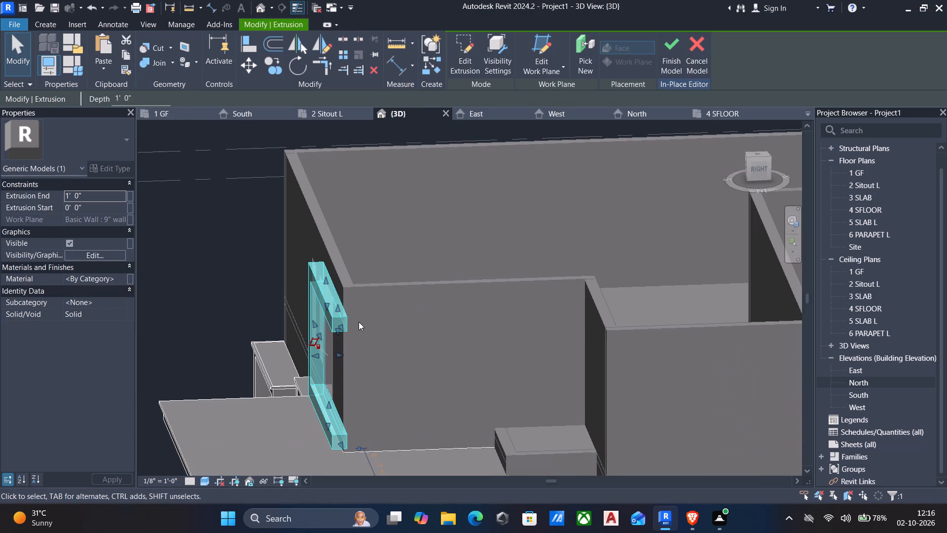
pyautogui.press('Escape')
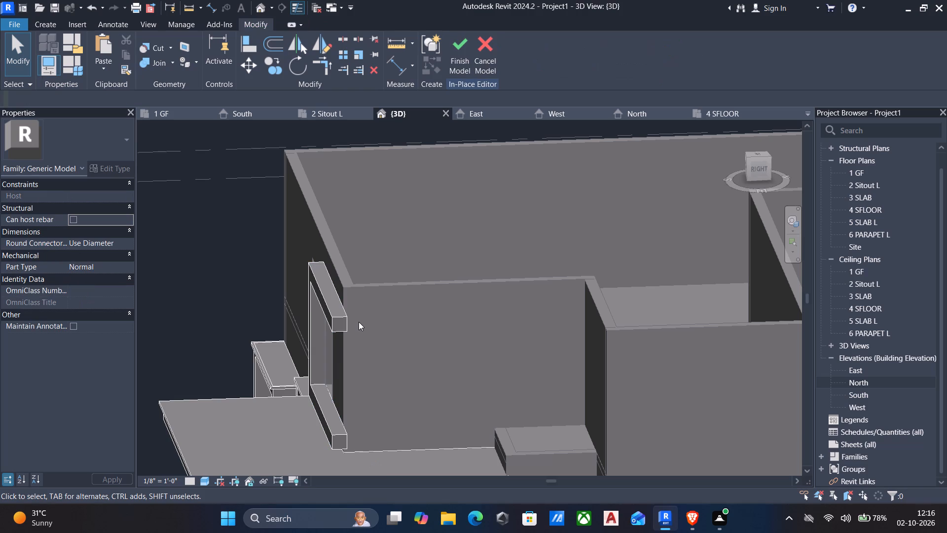
# Start a new extrusion with the upper-floor side wall picked as its work plane, facing the right side view.
pyautogui.keyDown('shift'); pyautogui.moveTo(368, 316); pyautogui.dragTo(423, 304, button='middle'); pyautogui.keyUp('shift')
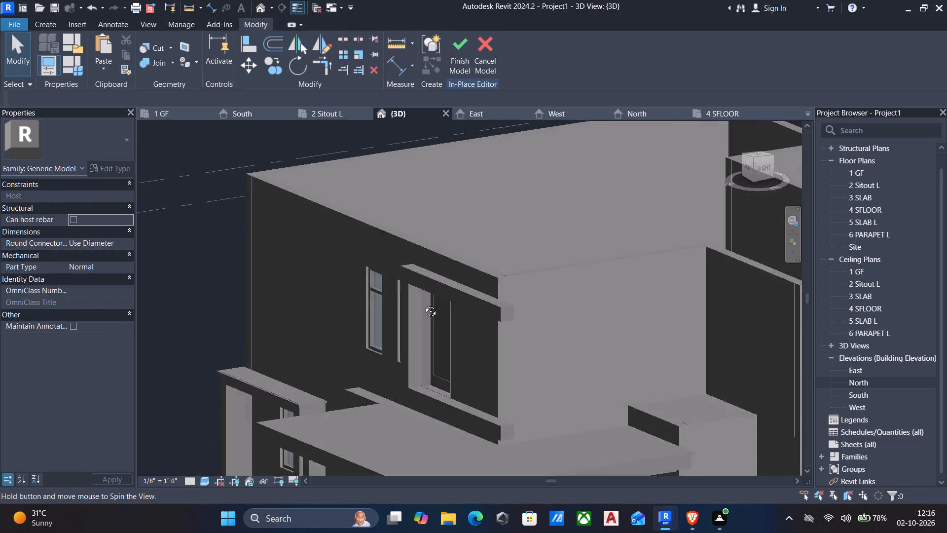
pyautogui.keyDown('shift'); pyautogui.moveTo(423, 304); pyautogui.dragTo(463, 287, button='middle'); pyautogui.keyUp('shift')
pyautogui.scroll(-3, 463, 287)
pyautogui.keyDown('shift'); pyautogui.moveTo(562, 292); pyautogui.dragTo(445, 320, button='middle'); pyautogui.keyUp('shift')
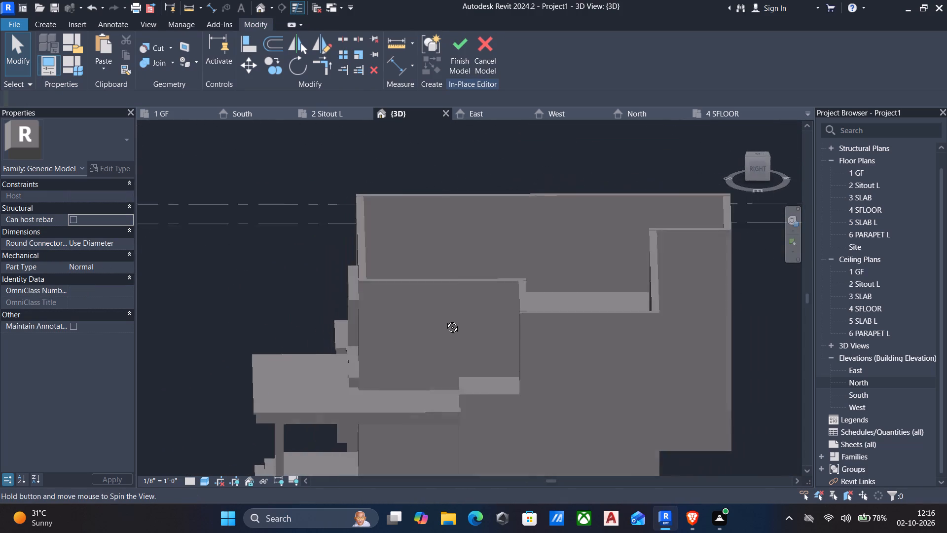
pyautogui.keyDown('shift'); pyautogui.moveTo(445, 320); pyautogui.dragTo(411, 311, button='middle'); pyautogui.keyUp('shift')
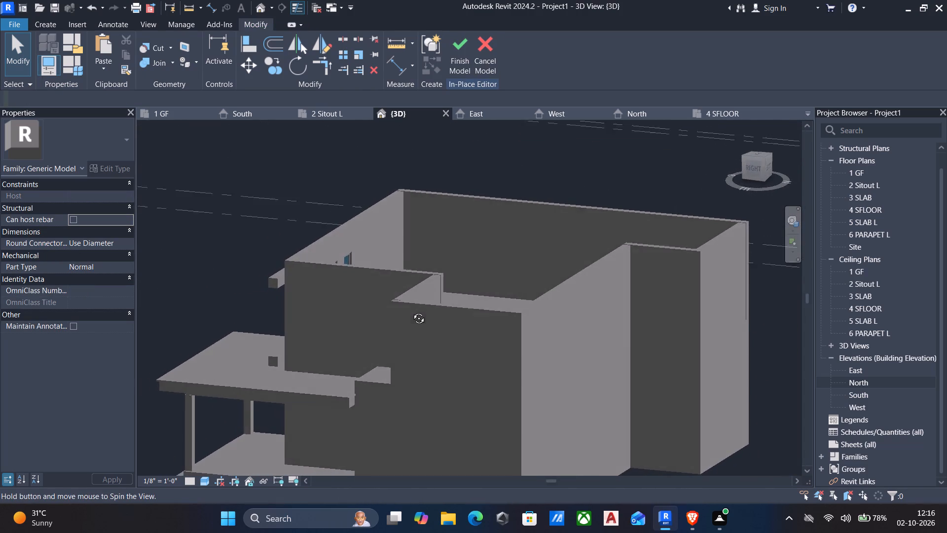
pyautogui.keyDown('shift'); pyautogui.moveTo(411, 311); pyautogui.dragTo(416, 304, button='middle'); pyautogui.keyUp('shift')
pyautogui.click(52, 28)
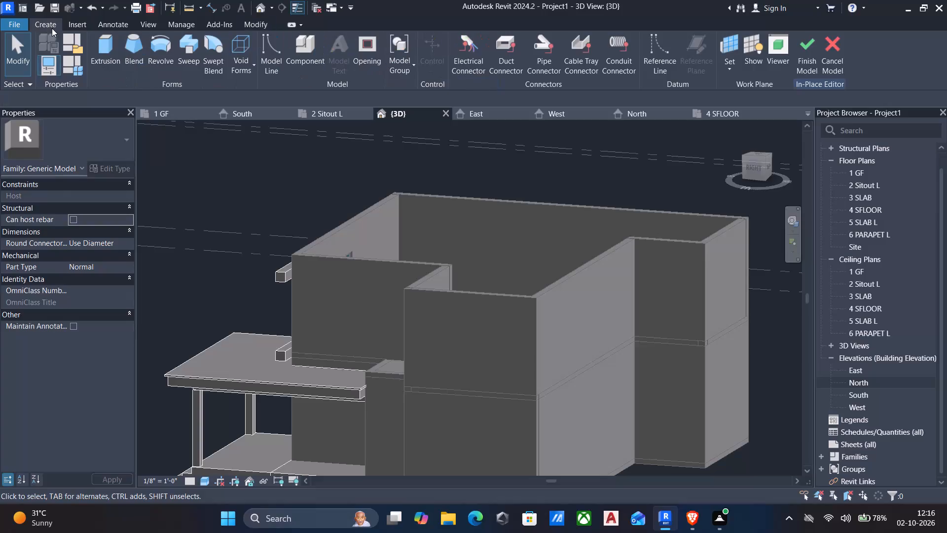
pyautogui.click(101, 49)
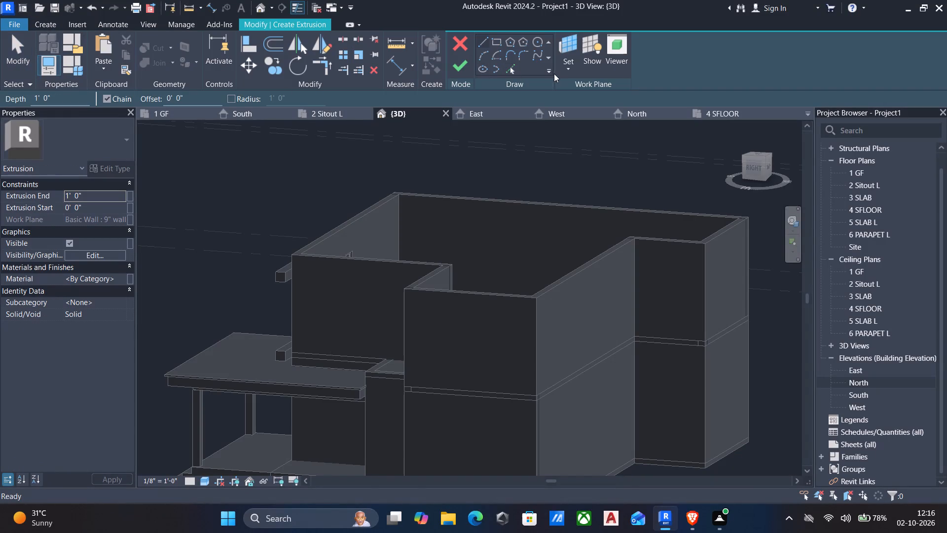
pyautogui.click(564, 74)
pyautogui.click(609, 115)
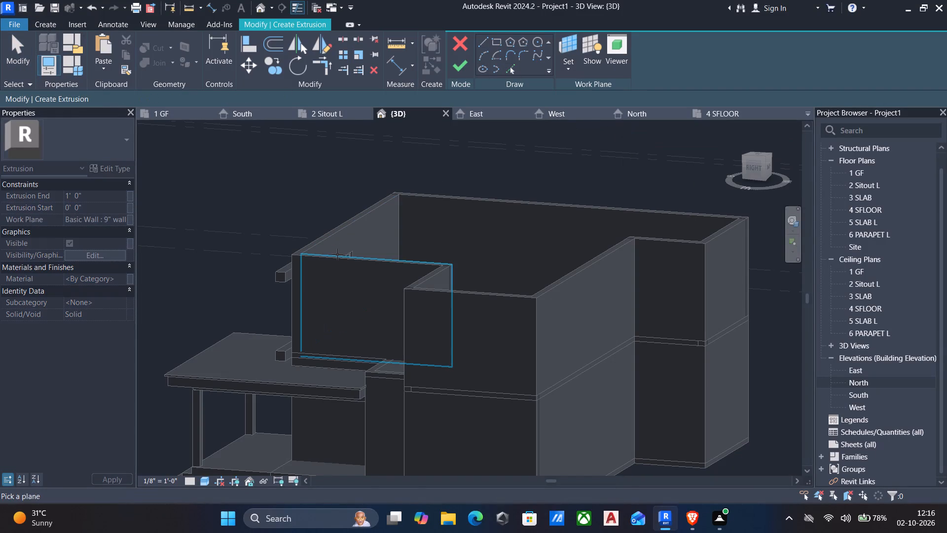
pyautogui.click(337, 260)
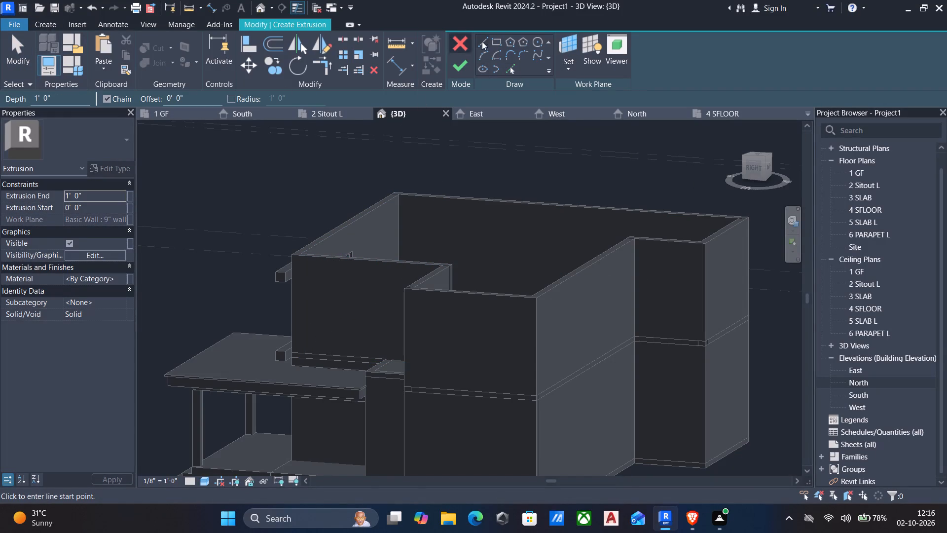
pyautogui.click(752, 165)
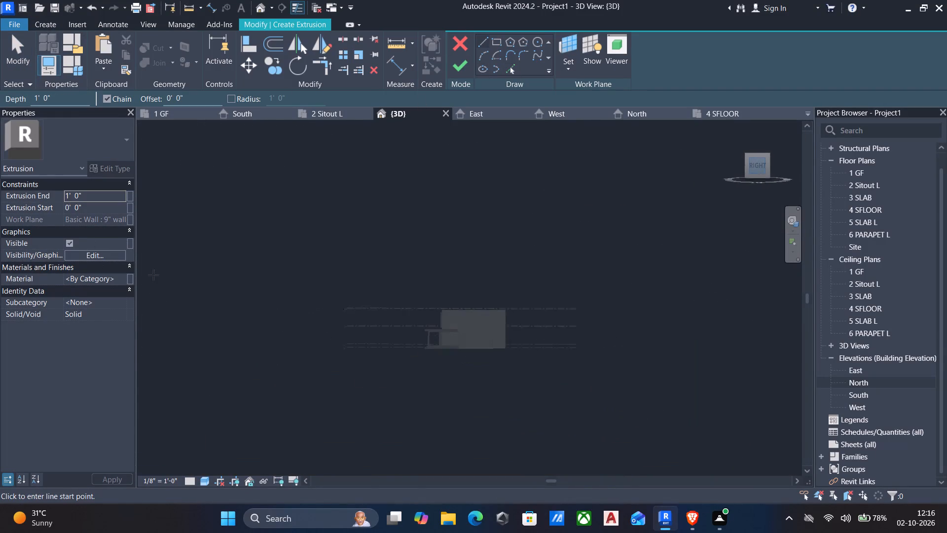
pyautogui.scroll(6, 359, 337)
pyautogui.scroll(6, 478, 261)
pyautogui.scroll(6, 424, 258)
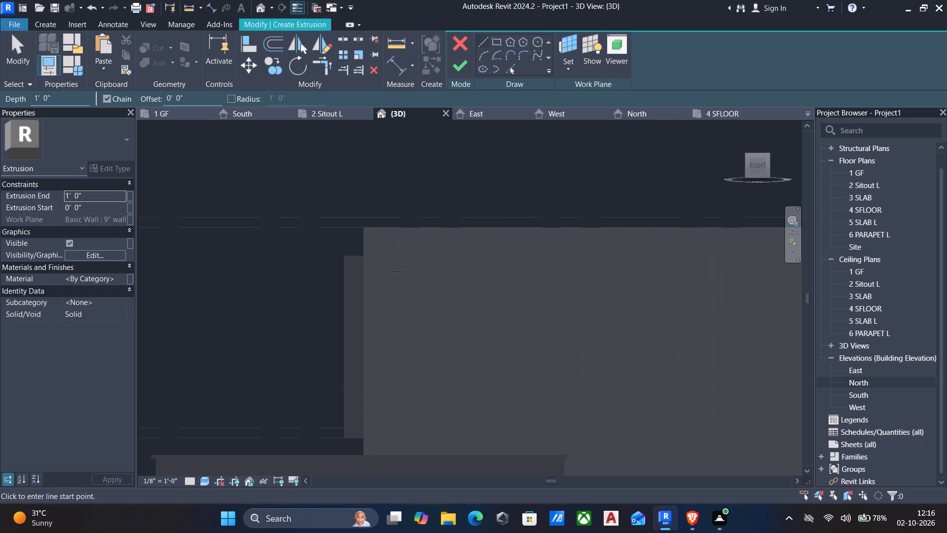
pyautogui.scroll(4, 356, 285)
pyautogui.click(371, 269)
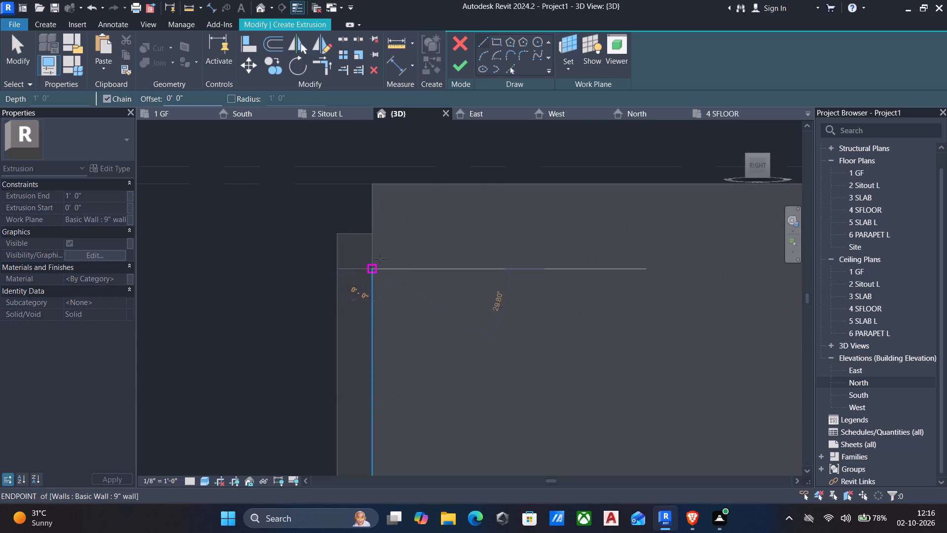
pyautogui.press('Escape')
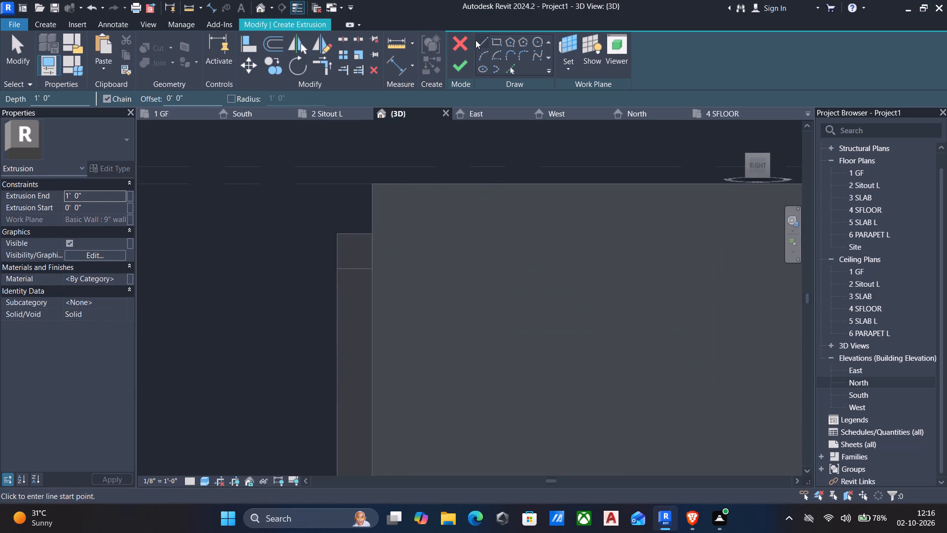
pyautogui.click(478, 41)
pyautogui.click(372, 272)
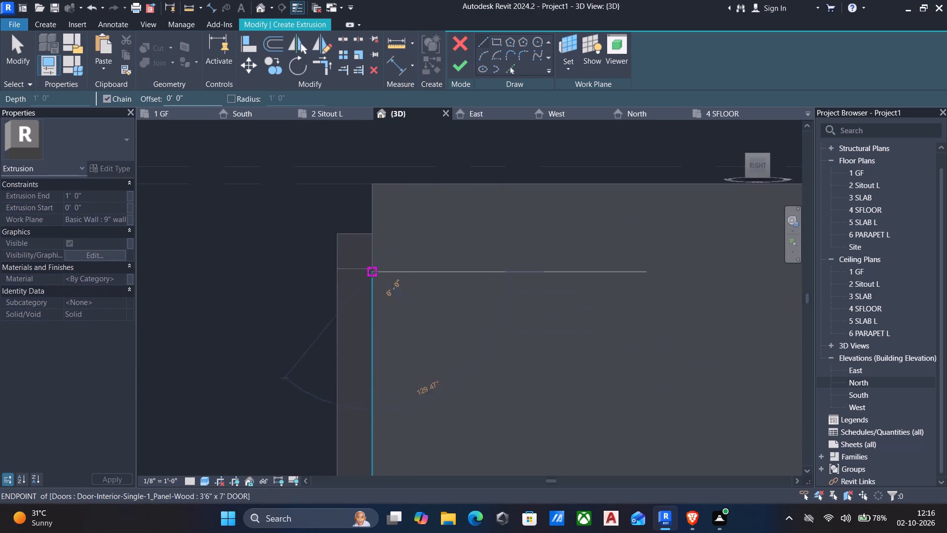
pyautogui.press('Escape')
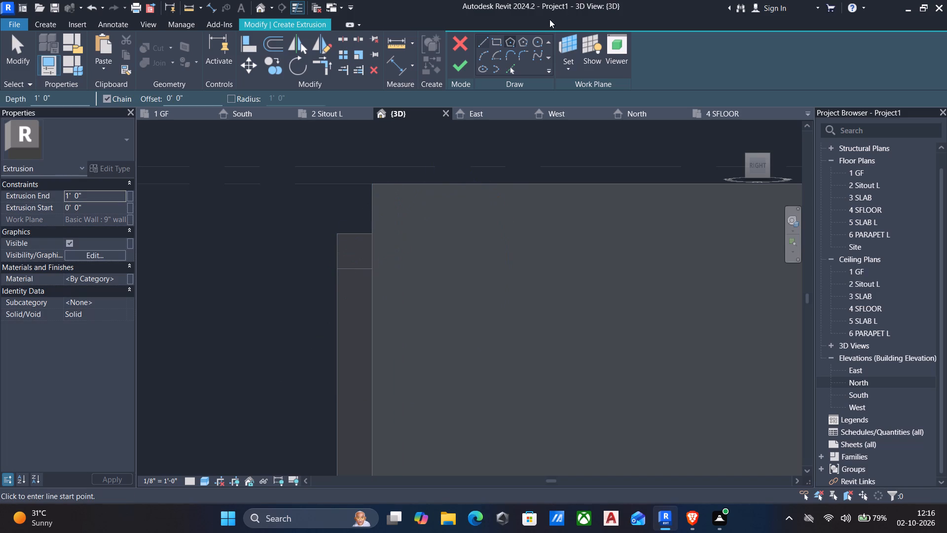
# Sketch a rectangle about 1' high on the side wall, level with the frame's top bar at the house corner, and extrude it 1'.
pyautogui.click(498, 39)
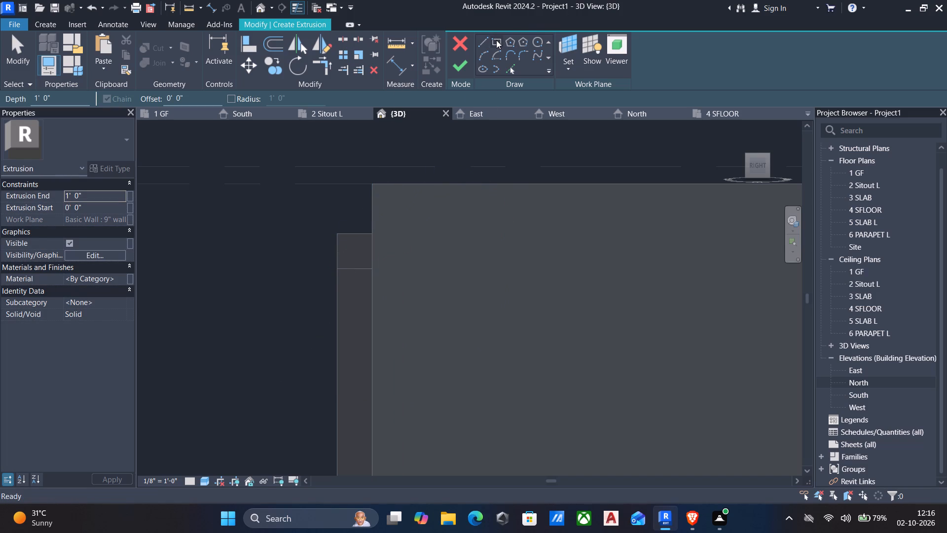
pyautogui.click(370, 273)
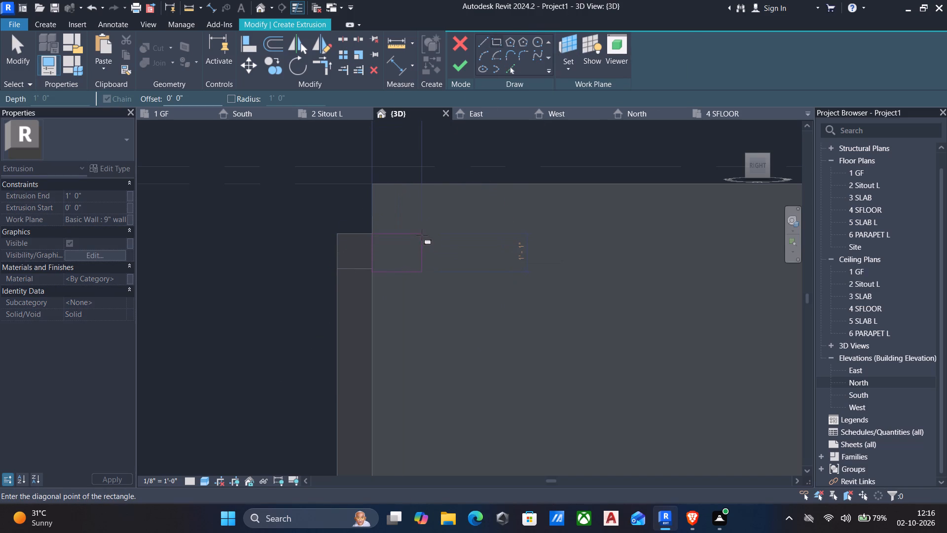
pyautogui.press('Escape')
pyautogui.click(377, 268)
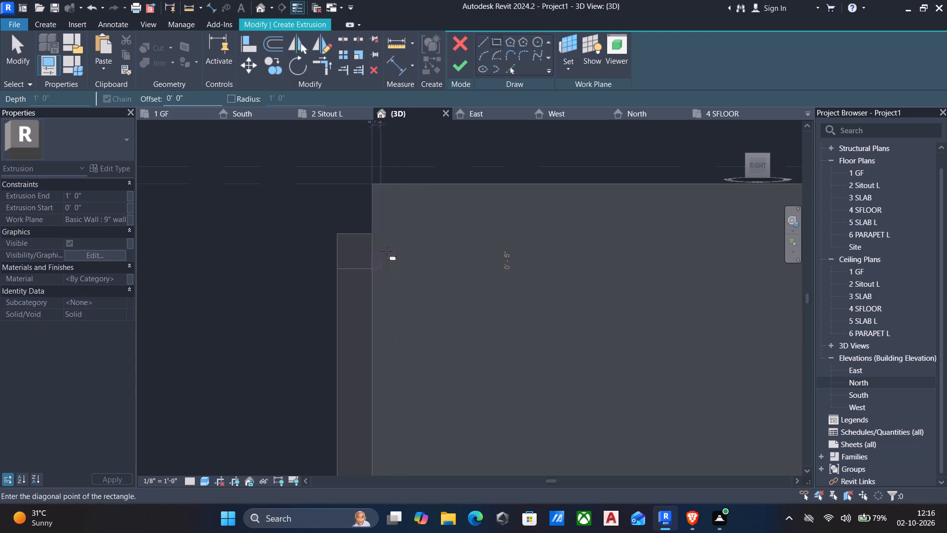
pyautogui.click(409, 233)
pyautogui.press('Escape')
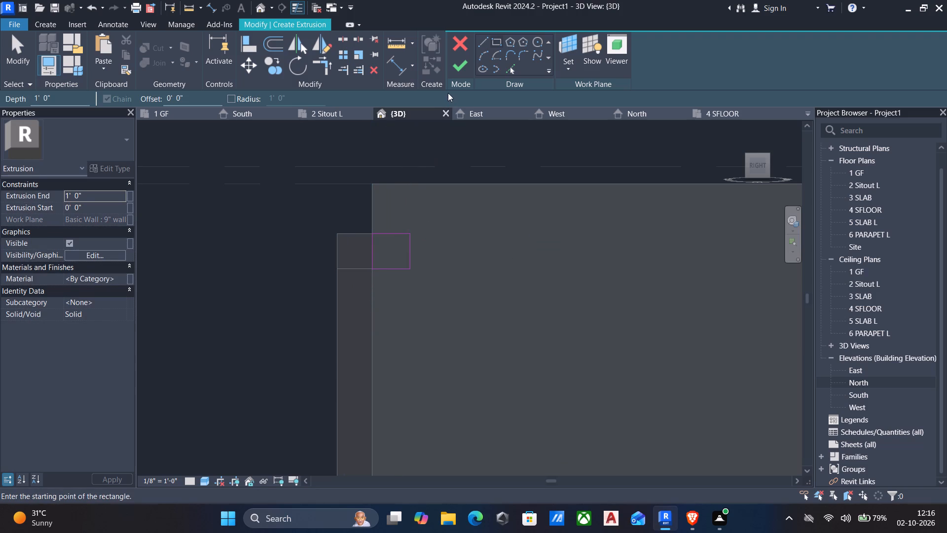
pyautogui.click(458, 68)
# Examine from several angles how the new side block meets the end of the frame's top bar.
pyautogui.scroll(-5, 436, 114)
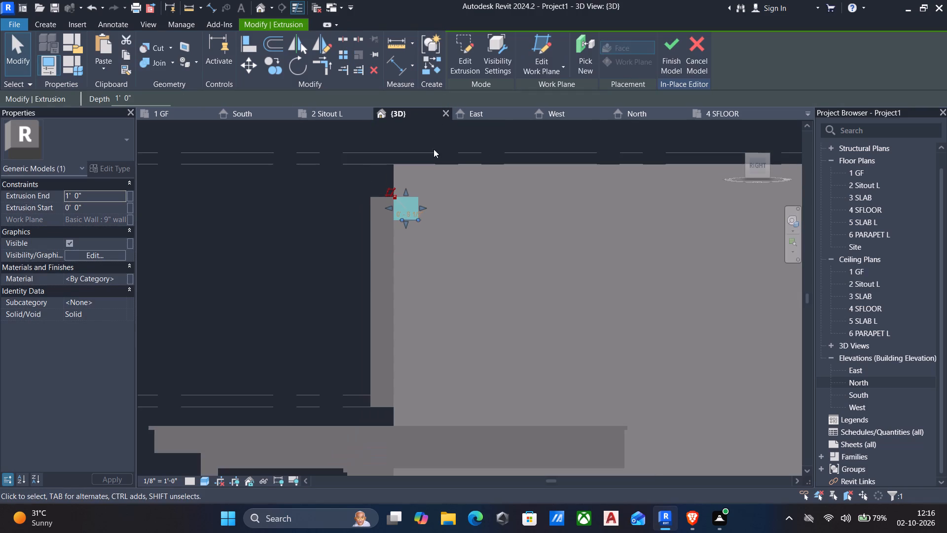
pyautogui.keyDown('shift'); pyautogui.scroll(-1, 410, 171); pyautogui.keyUp('shift')
pyautogui.keyDown('shift'); pyautogui.moveTo(411, 207); pyautogui.dragTo(562, 295, button='middle'); pyautogui.keyUp('shift')
pyautogui.keyDown('shift'); pyautogui.scroll(-1, 457, 246); pyautogui.keyUp('shift')
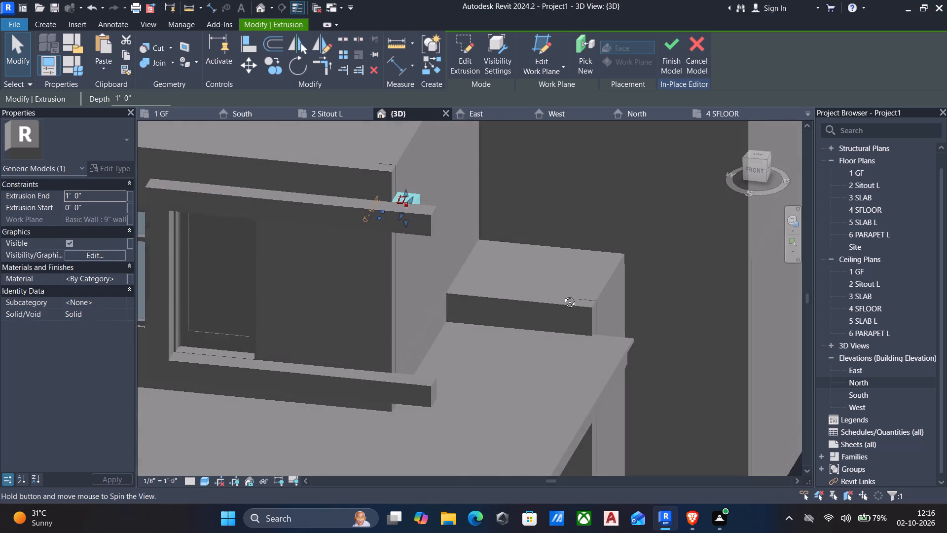
pyautogui.keyDown('shift'); pyautogui.moveTo(562, 295); pyautogui.dragTo(397, 313, button='middle'); pyautogui.keyUp('shift')
pyautogui.press('Escape')
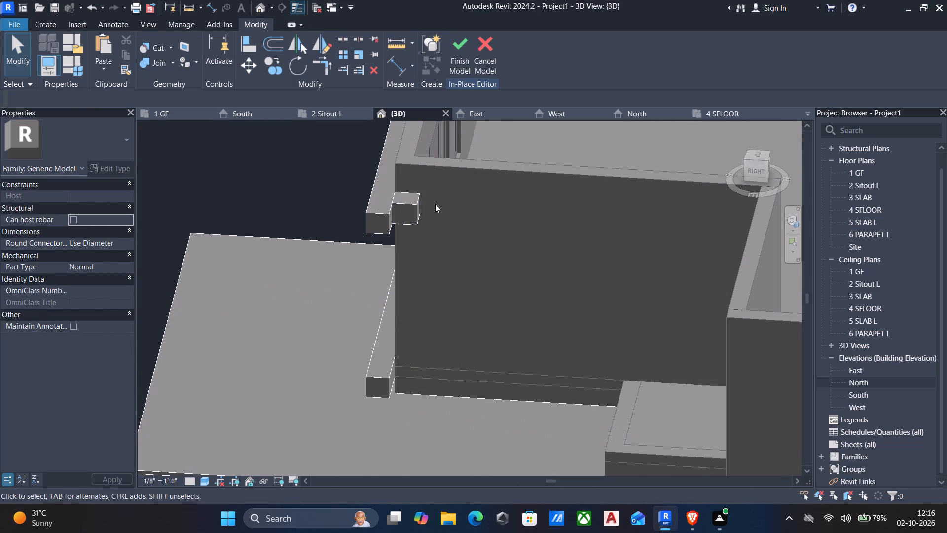
pyautogui.click(422, 207)
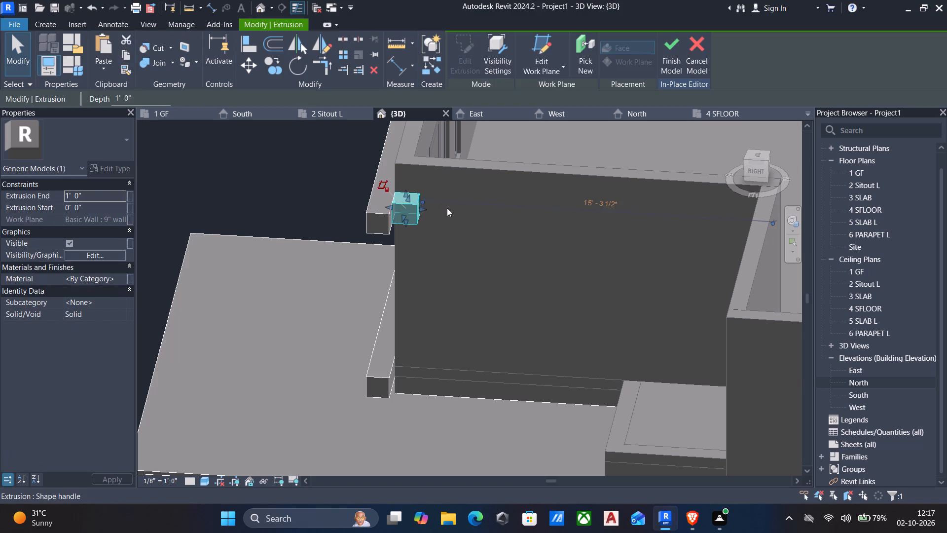
pyautogui.press('Escape')
pyautogui.keyDown('shift'); pyautogui.moveTo(510, 207); pyautogui.dragTo(560, 221, button='middle'); pyautogui.keyUp('shift')
pyautogui.scroll(-2, 560, 221)
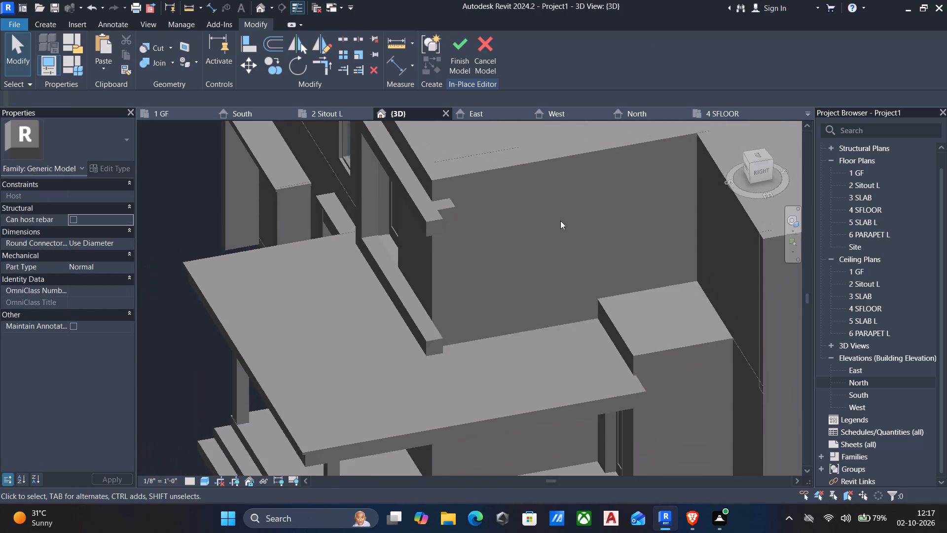
pyautogui.scroll(-1, 560, 221)
pyautogui.moveTo(561, 221); pyautogui.dragTo(582, 203, button='middle')
# Align the side block's far end with the projecting side wall so it spans the whole upper-floor side wall, and finish the model.
pyautogui.write('al')
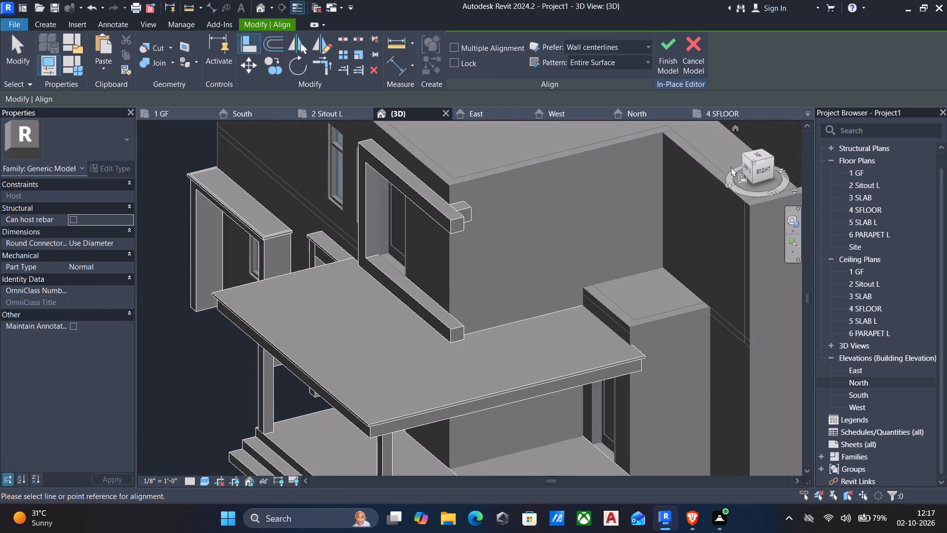
pyautogui.click(694, 161)
pyautogui.keyDown('shift'); pyautogui.moveTo(635, 164); pyautogui.dragTo(552, 179, button='middle'); pyautogui.keyUp('shift')
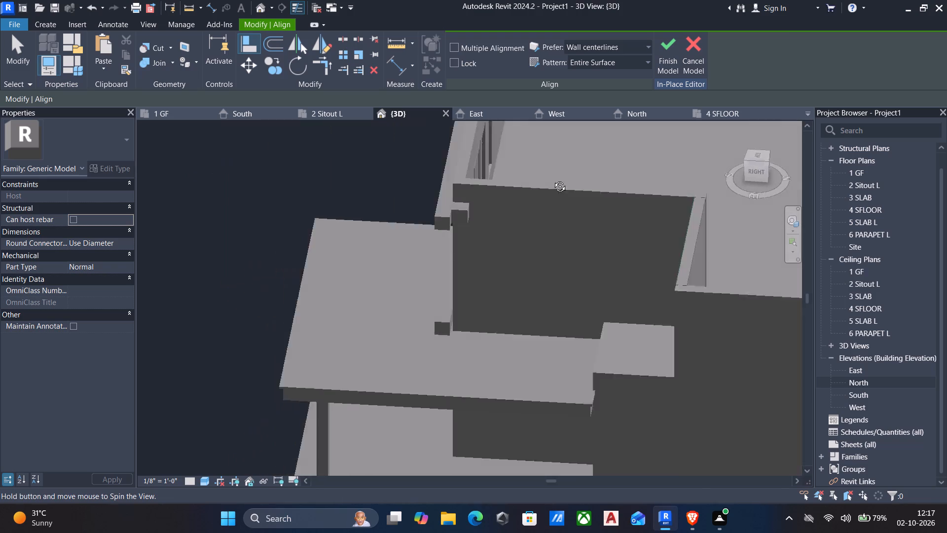
pyautogui.keyDown('shift'); pyautogui.moveTo(552, 179); pyautogui.dragTo(531, 182, button='middle'); pyautogui.keyUp('shift')
pyautogui.click(468, 212)
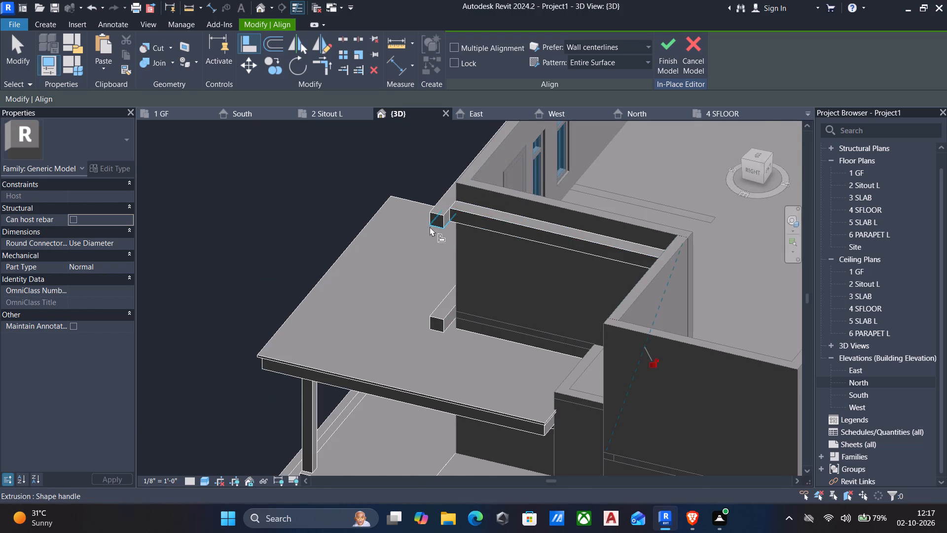
pyautogui.scroll(-3, 431, 234)
pyautogui.keyDown('shift'); pyautogui.moveTo(432, 236); pyautogui.dragTo(579, 215, button='middle'); pyautogui.keyUp('shift')
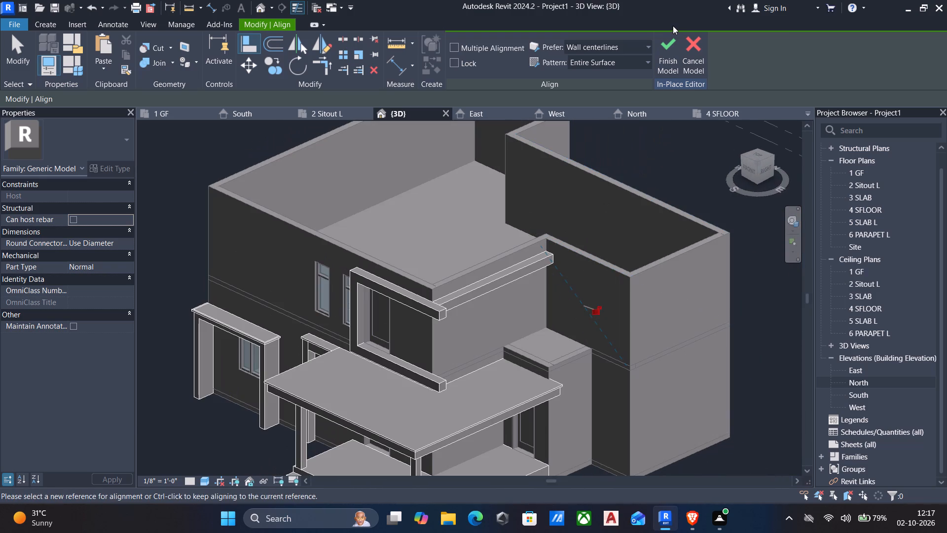
pyautogui.click(674, 48)
pyautogui.scroll(-4, 555, 193)
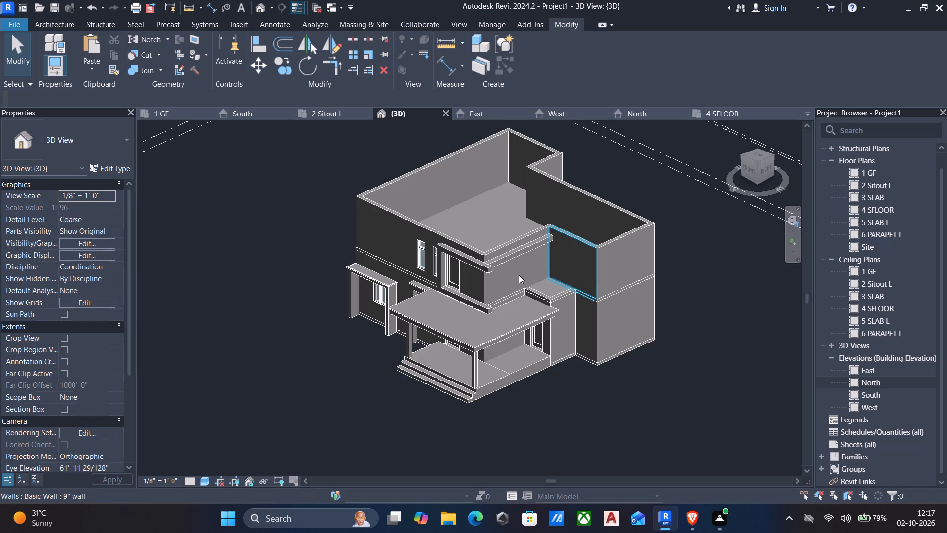
# Edit the in-place model again, stretch the door frame's top bar farther past the house corner from the front view, and finish the model.
pyautogui.click(497, 258)
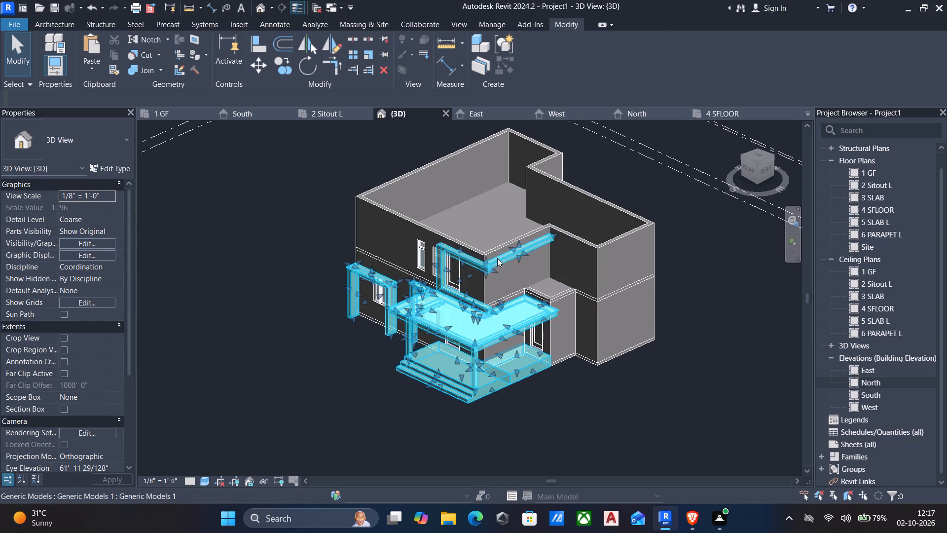
pyautogui.click(539, 54)
pyautogui.scroll(4, 523, 265)
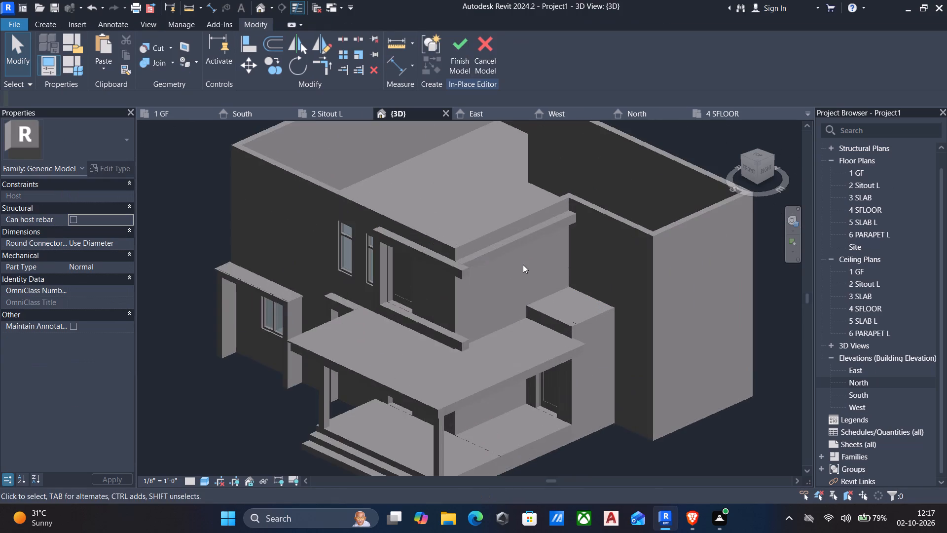
pyautogui.click(462, 271)
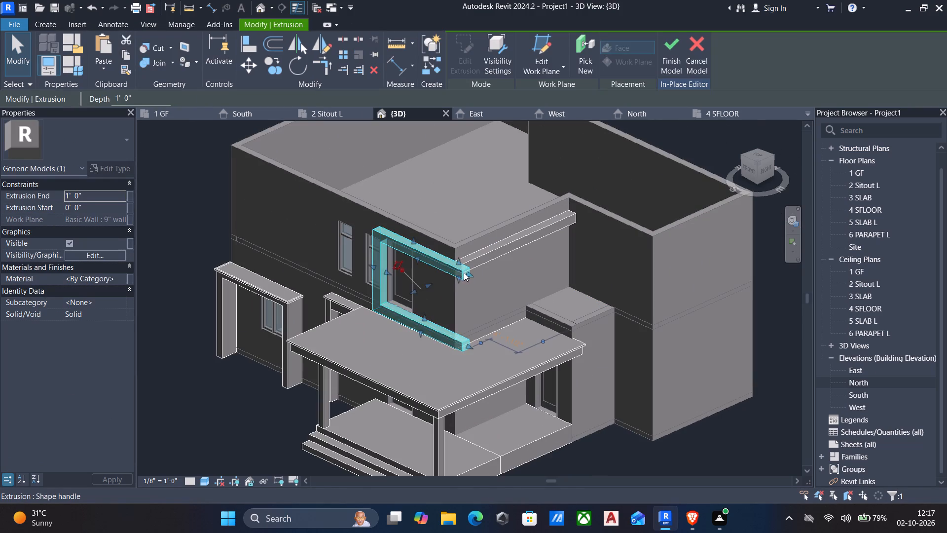
pyautogui.scroll(4, 464, 272)
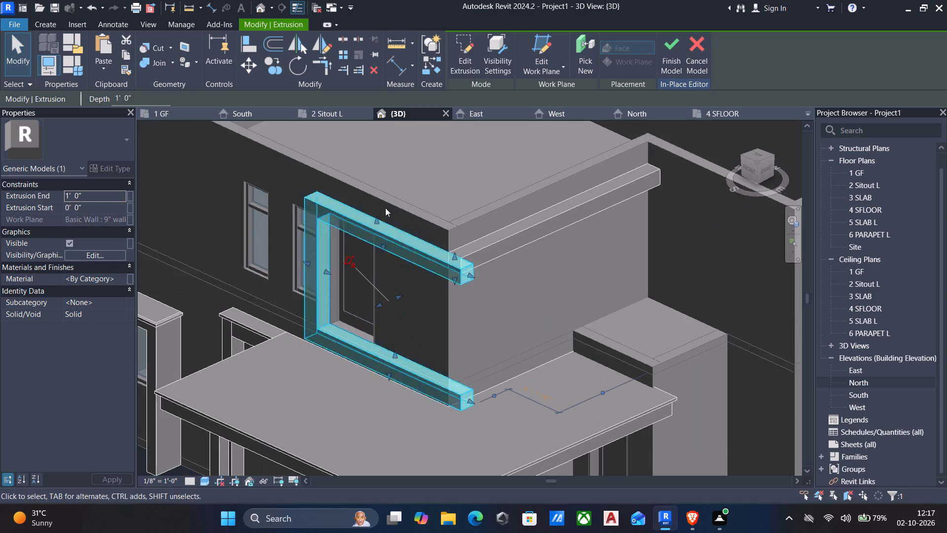
pyautogui.click(748, 167)
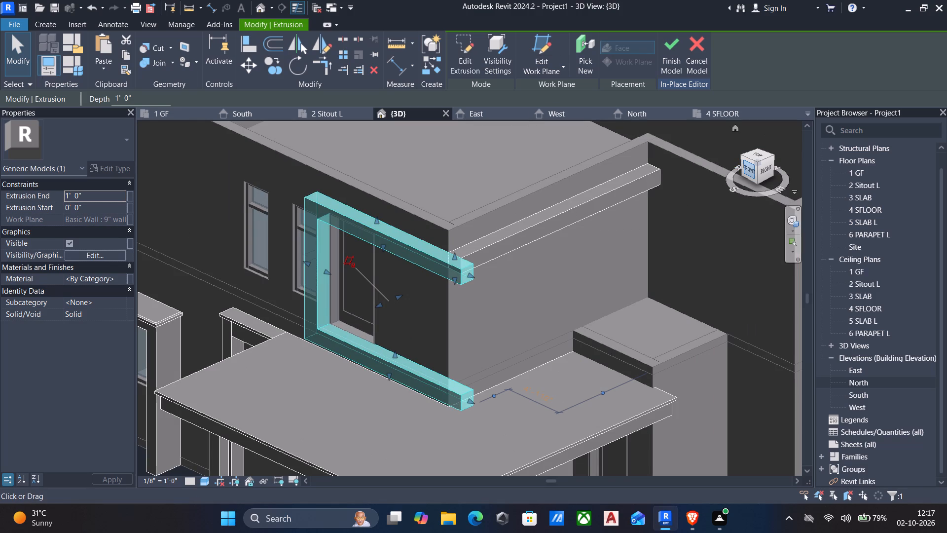
pyautogui.scroll(4, 622, 206)
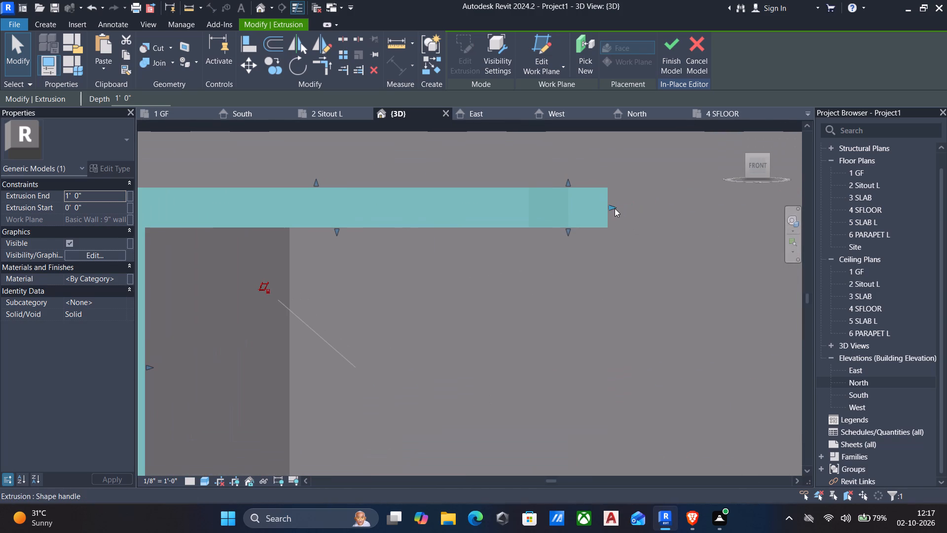
pyautogui.moveTo(614, 207); pyautogui.dragTo(650, 208)
pyautogui.scroll(-5, 630, 209)
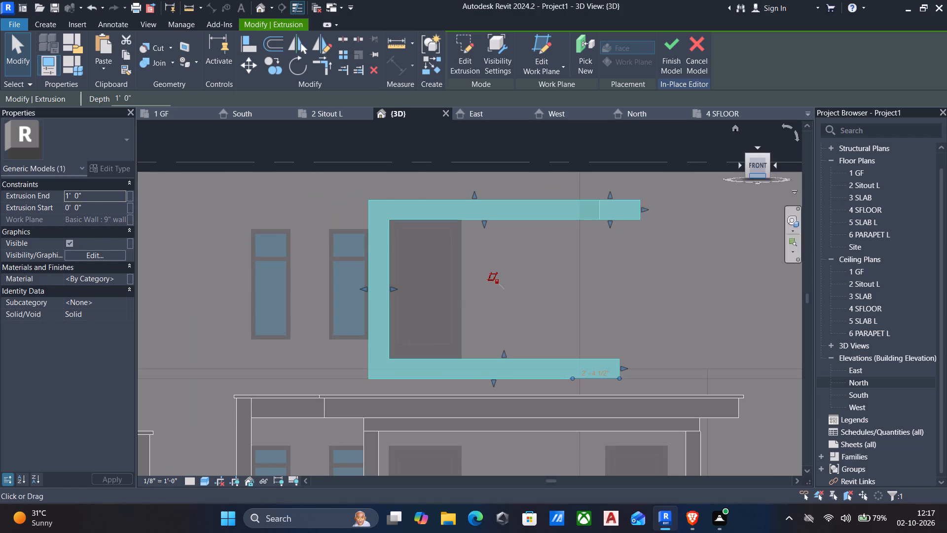
pyautogui.press('Escape')
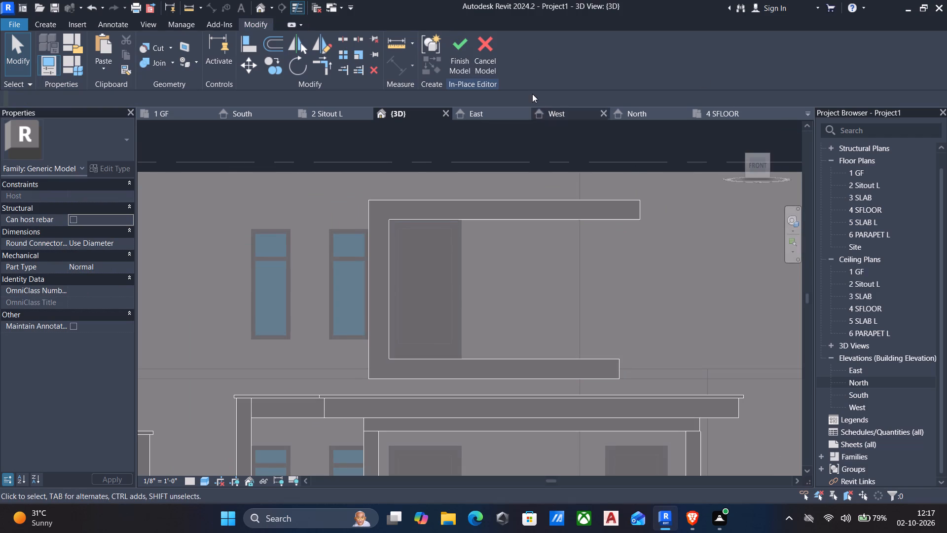
pyautogui.click(464, 46)
# Align the end face of the frame's bottom bar with the end face of its top bar.
pyautogui.scroll(-3, 551, 192)
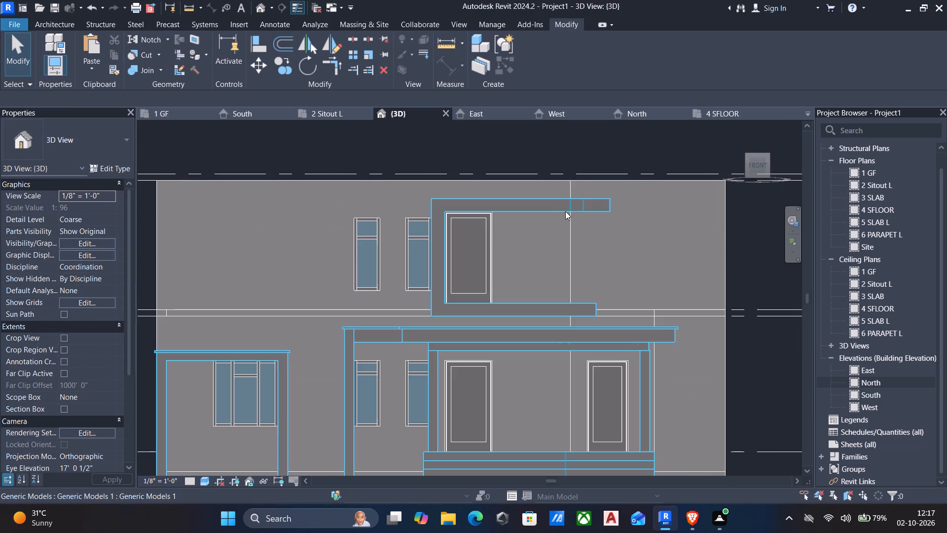
pyautogui.keyDown('shift'); pyautogui.moveTo(565, 211); pyautogui.dragTo(516, 229, button='middle'); pyautogui.keyUp('shift')
pyautogui.scroll(-4, 515, 229)
pyautogui.keyDown('shift'); pyautogui.moveTo(515, 229); pyautogui.dragTo(506, 247, button='middle'); pyautogui.keyUp('shift')
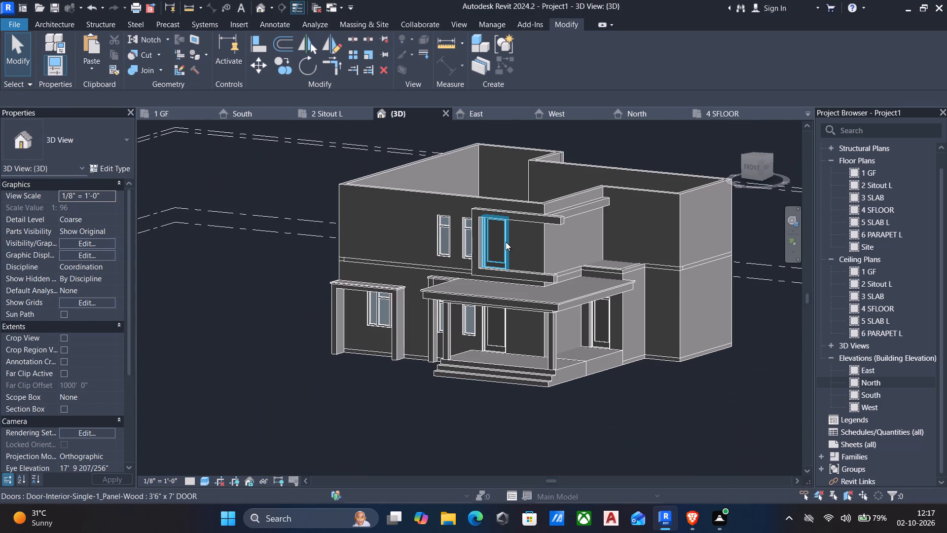
pyautogui.write('al')
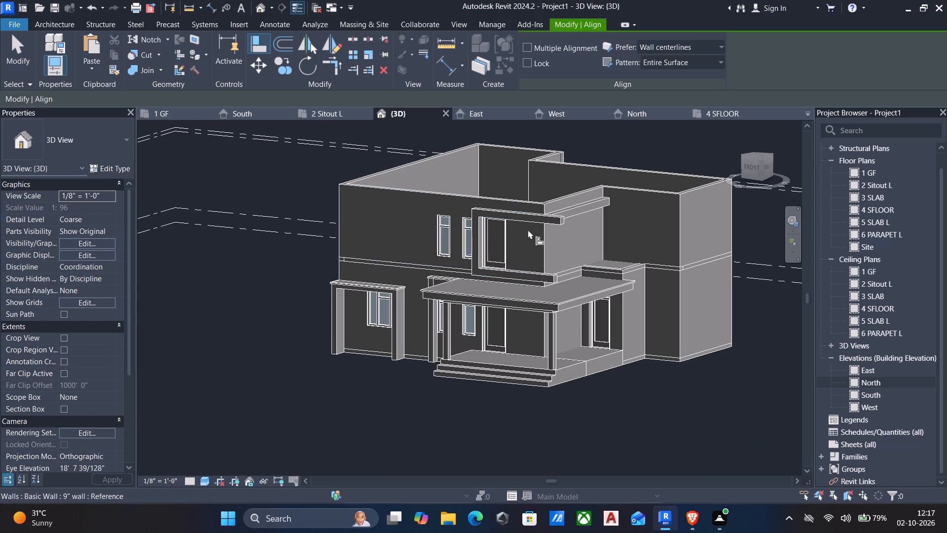
pyautogui.scroll(4, 541, 228)
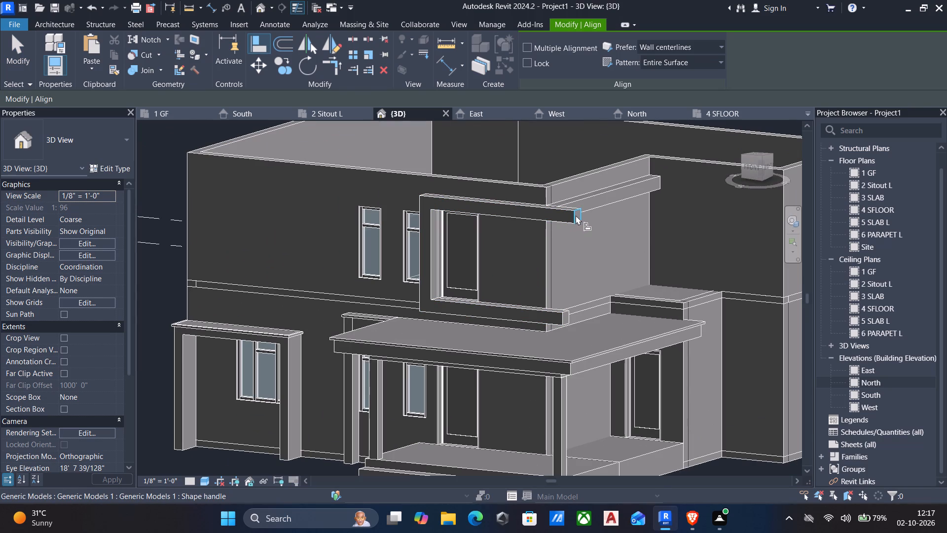
pyautogui.click(577, 215)
pyautogui.click(567, 313)
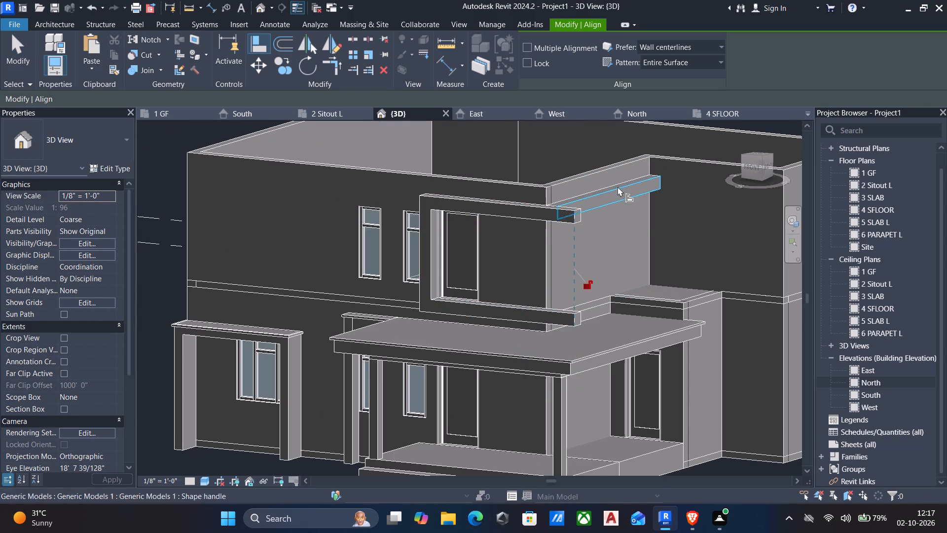
pyautogui.press('Escape')
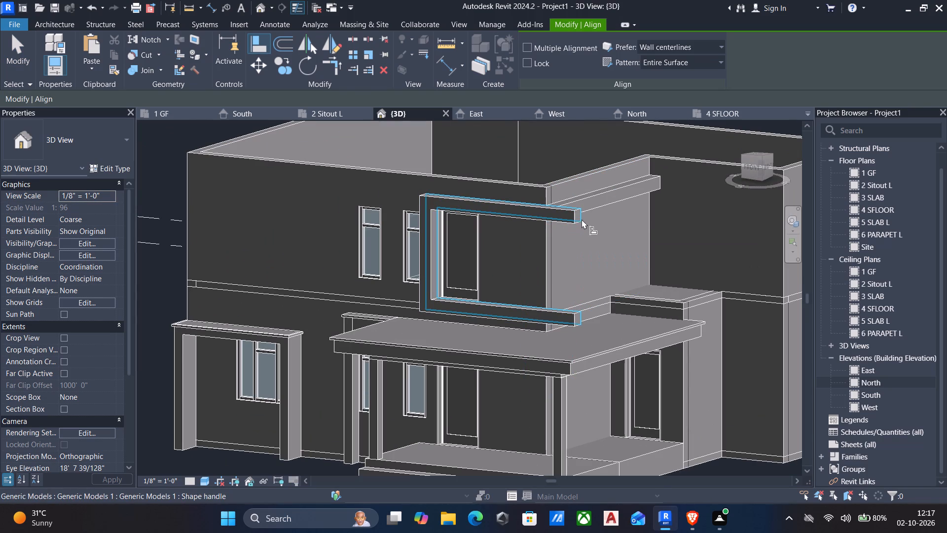
# Align the outer face of the side wall block with the end face of the frame's top bar.
pyautogui.click(579, 220)
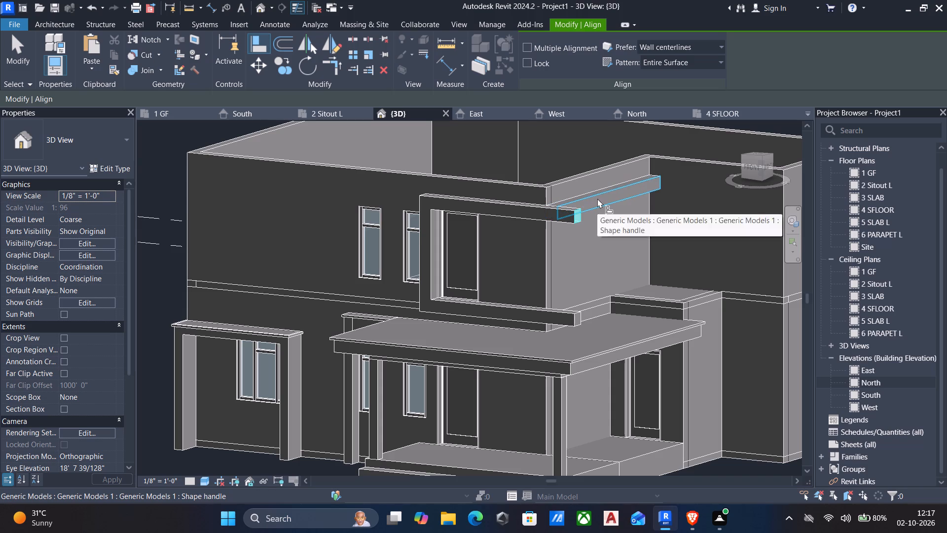
pyautogui.click(597, 198)
pyautogui.press('Escape')
# Examine from the front and the side how the frame bars and the side block line up at the house corner.
pyautogui.scroll(-3, 560, 225)
pyautogui.keyDown('shift'); pyautogui.moveTo(564, 228); pyautogui.dragTo(473, 253, button='middle'); pyautogui.keyUp('shift')
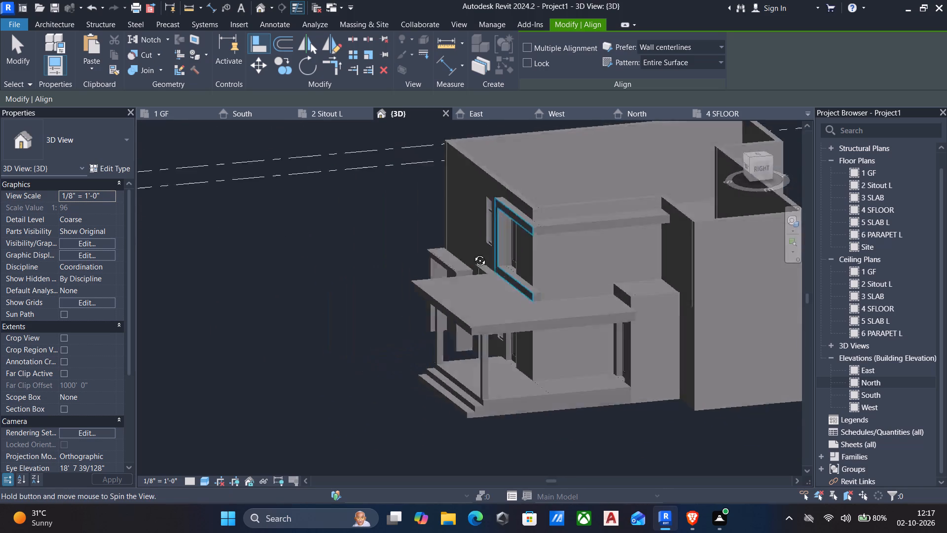
pyautogui.keyDown('shift'); pyautogui.moveTo(473, 253); pyautogui.dragTo(444, 259, button='middle'); pyautogui.keyUp('shift')
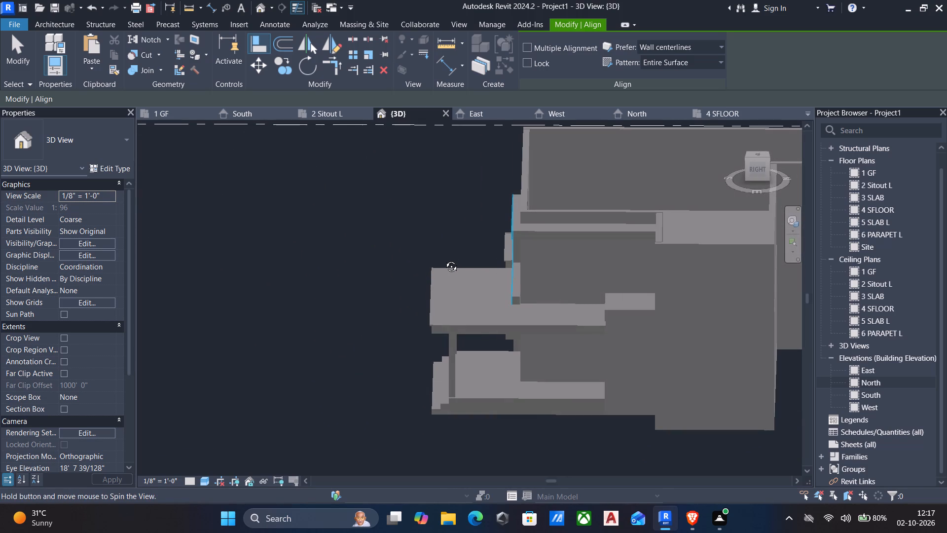
pyautogui.keyDown('shift'); pyautogui.moveTo(444, 259); pyautogui.dragTo(426, 258, button='middle'); pyautogui.keyUp('shift')
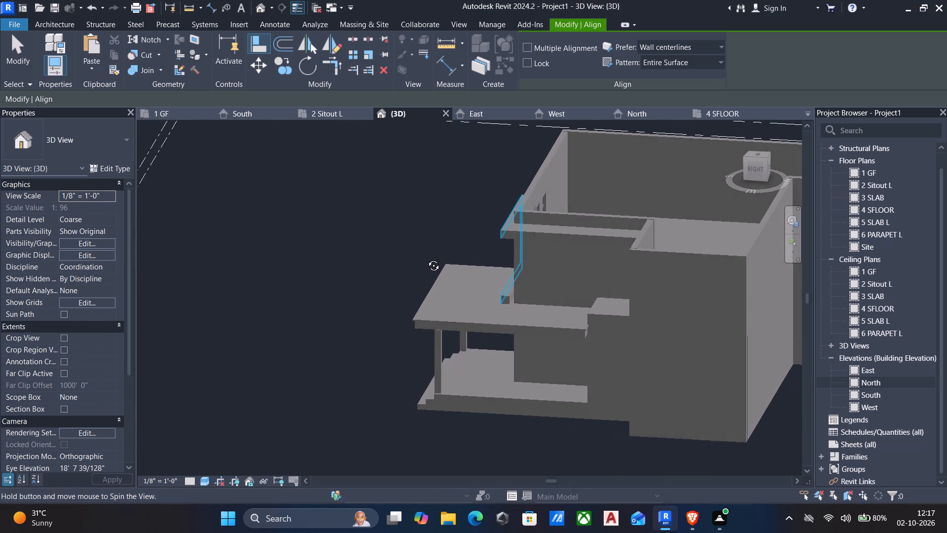
pyautogui.keyDown('shift'); pyautogui.moveTo(426, 258); pyautogui.dragTo(428, 258, button='middle'); pyautogui.keyUp('shift')
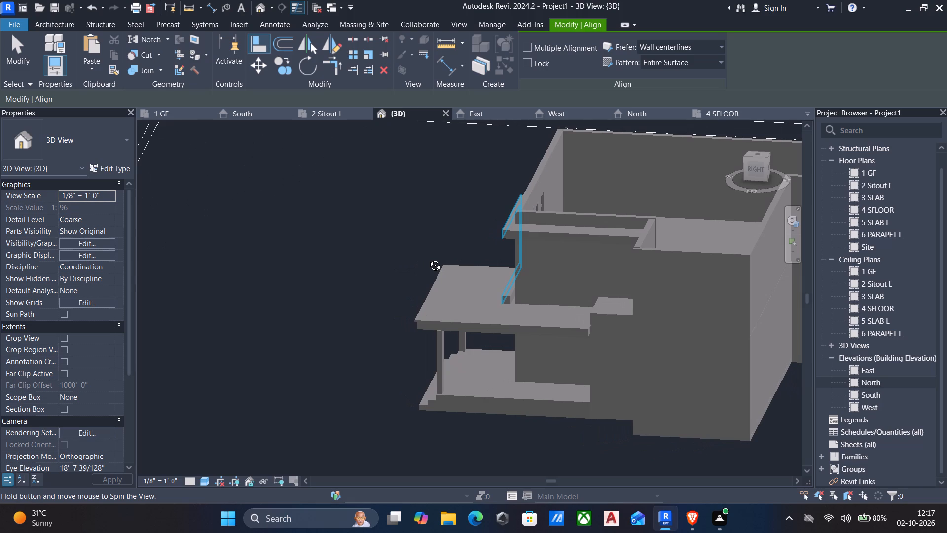
pyautogui.keyDown('shift'); pyautogui.moveTo(428, 258); pyautogui.dragTo(563, 246, button='middle'); pyautogui.keyUp('shift')
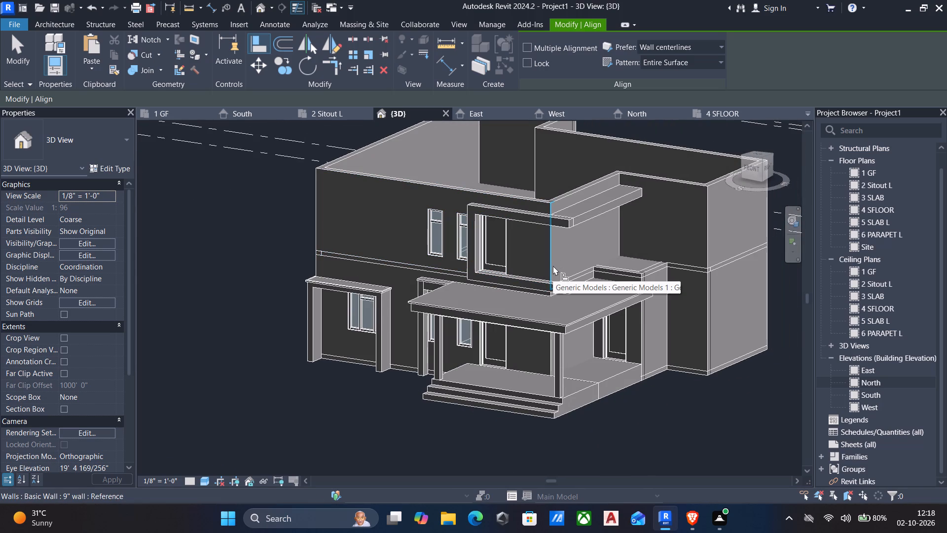
pyautogui.scroll(1, 549, 277)
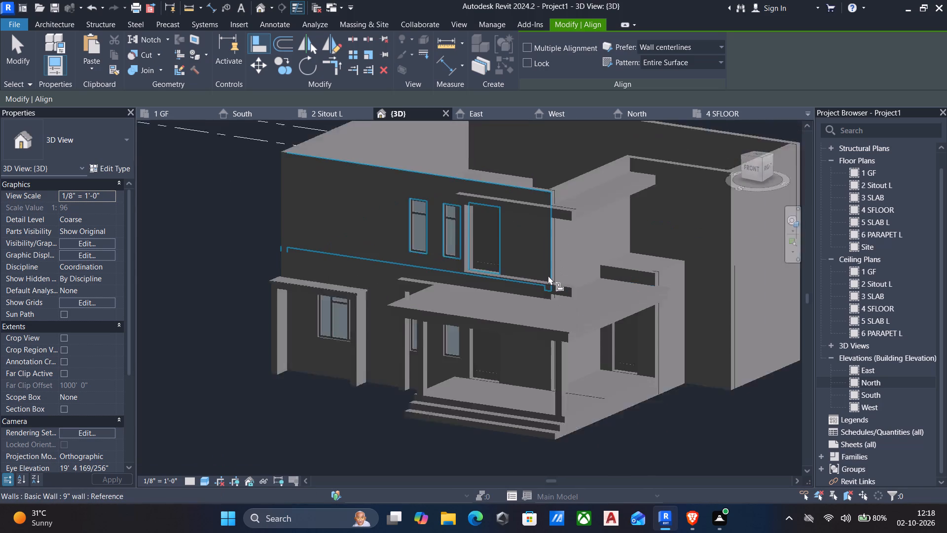
pyautogui.scroll(2, 548, 275)
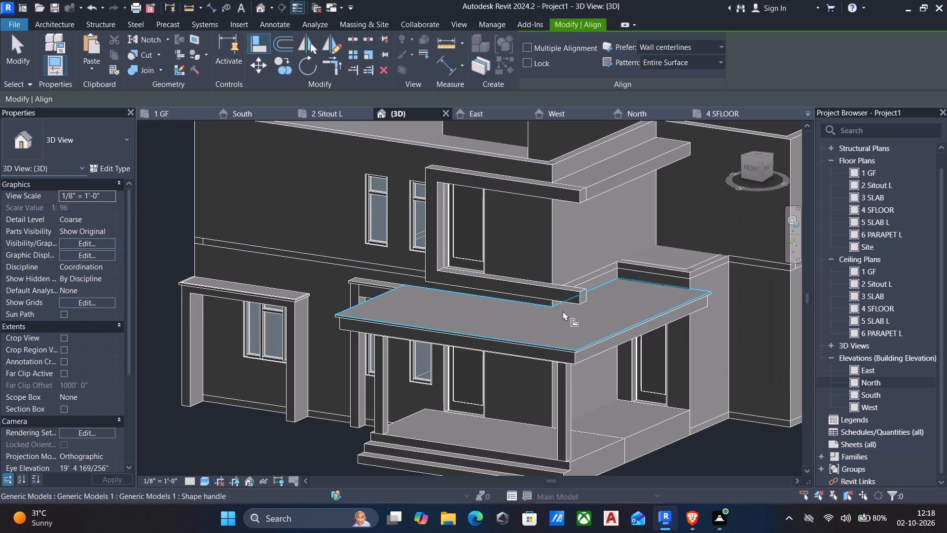
pyautogui.press('Escape')
pyautogui.scroll(-3, 587, 282)
pyautogui.keyDown('shift'); pyautogui.moveTo(585, 283); pyautogui.dragTo(623, 274, button='middle'); pyautogui.keyUp('shift')
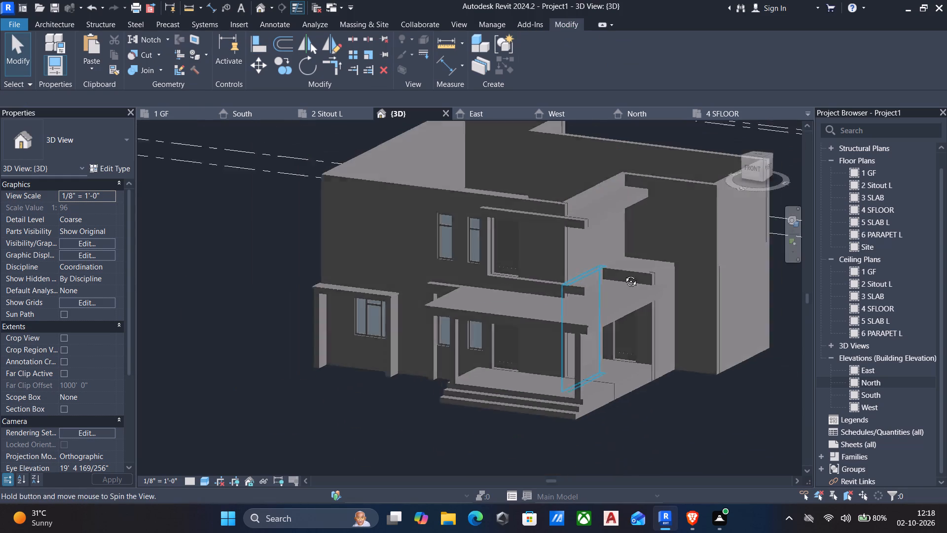
pyautogui.keyDown('shift'); pyautogui.moveTo(623, 274); pyautogui.dragTo(459, 277, button='middle'); pyautogui.keyUp('shift')
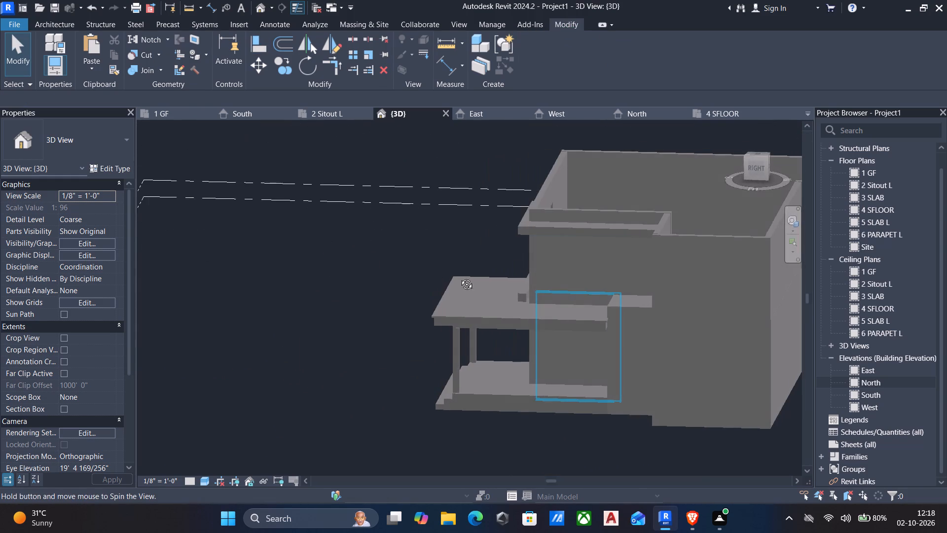
pyautogui.keyDown('shift'); pyautogui.moveTo(459, 277); pyautogui.dragTo(499, 308, button='middle'); pyautogui.keyUp('shift')
# Edit the in-place model and stretch the upper-floor door frame outward from the front wall to a depth of about 3' 10".
pyautogui.scroll(2, 510, 293)
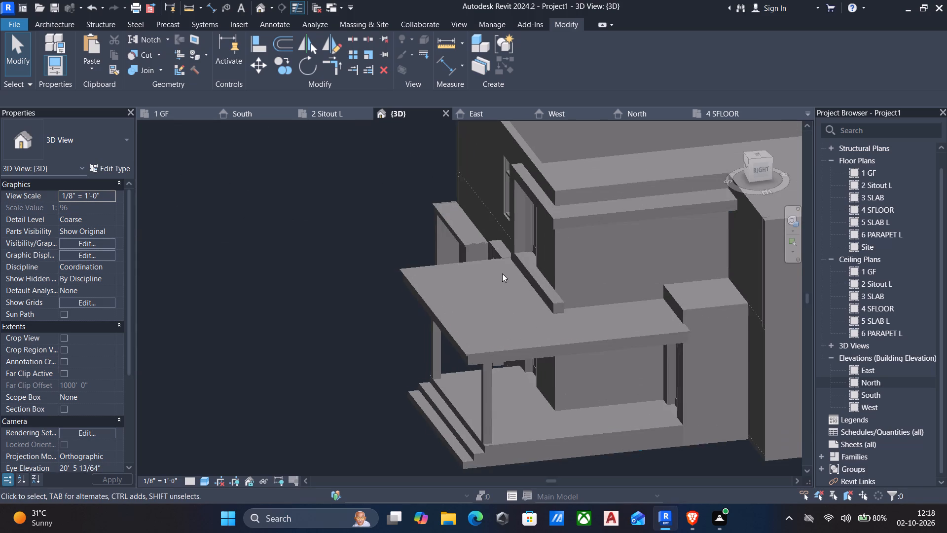
pyautogui.click(520, 234)
pyautogui.click(534, 59)
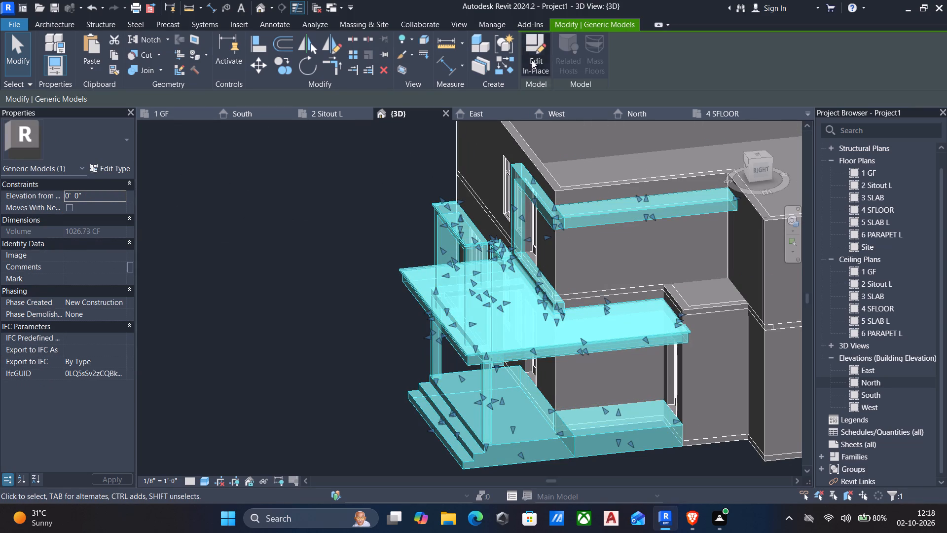
pyautogui.click(513, 218)
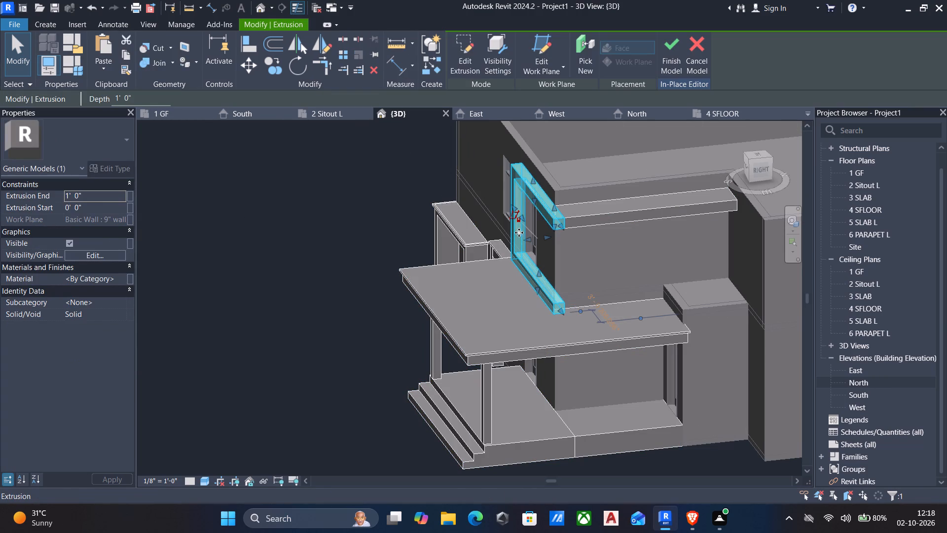
pyautogui.moveTo(524, 240); pyautogui.dragTo(510, 246)
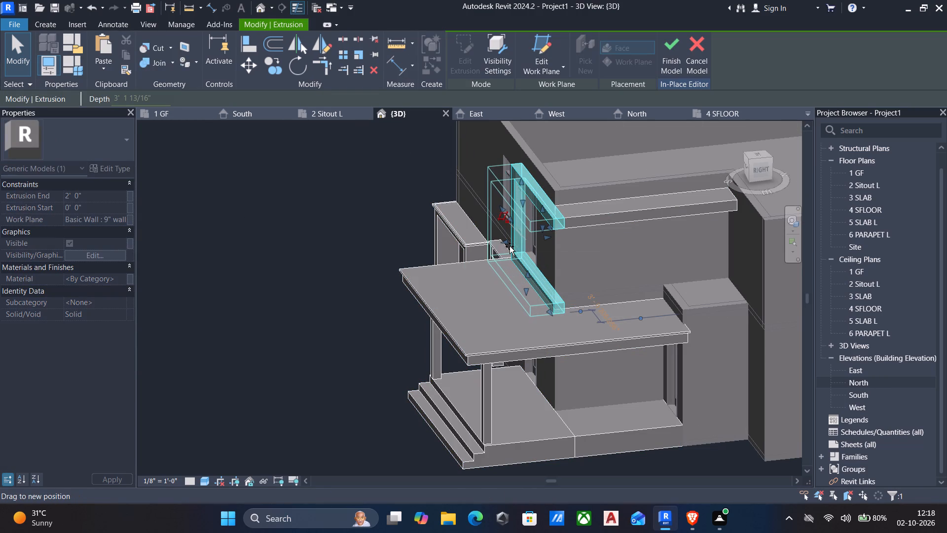
pyautogui.moveTo(510, 246); pyautogui.dragTo(505, 249)
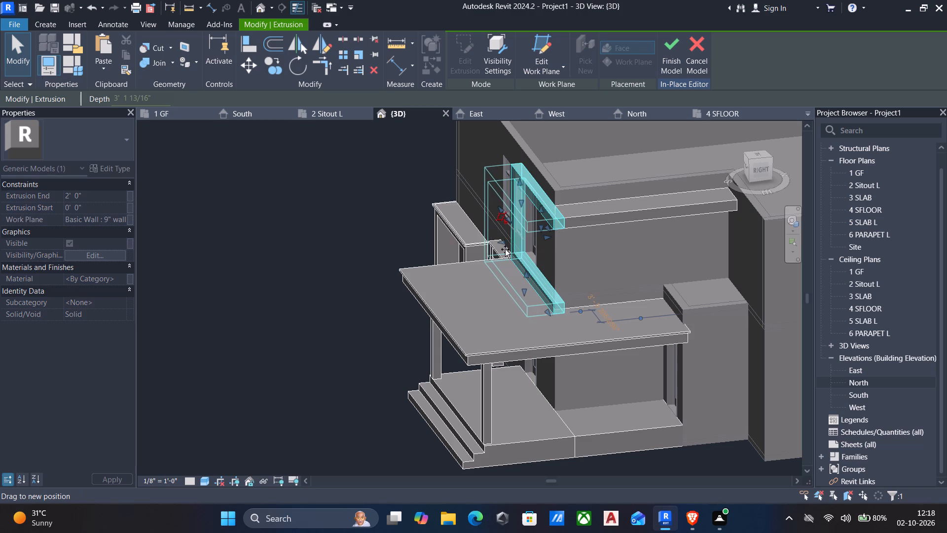
pyautogui.moveTo(505, 249); pyautogui.dragTo(505, 249)
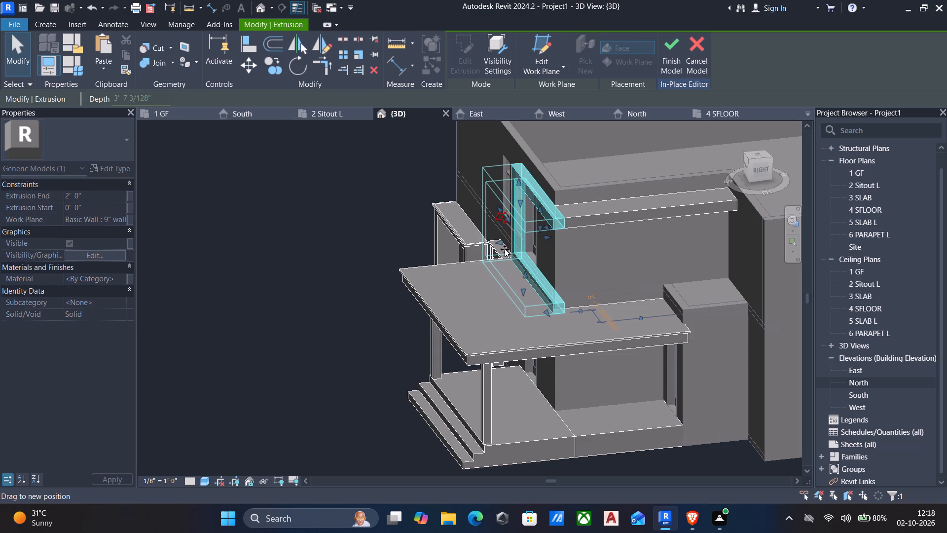
pyautogui.moveTo(505, 249); pyautogui.dragTo(503, 251)
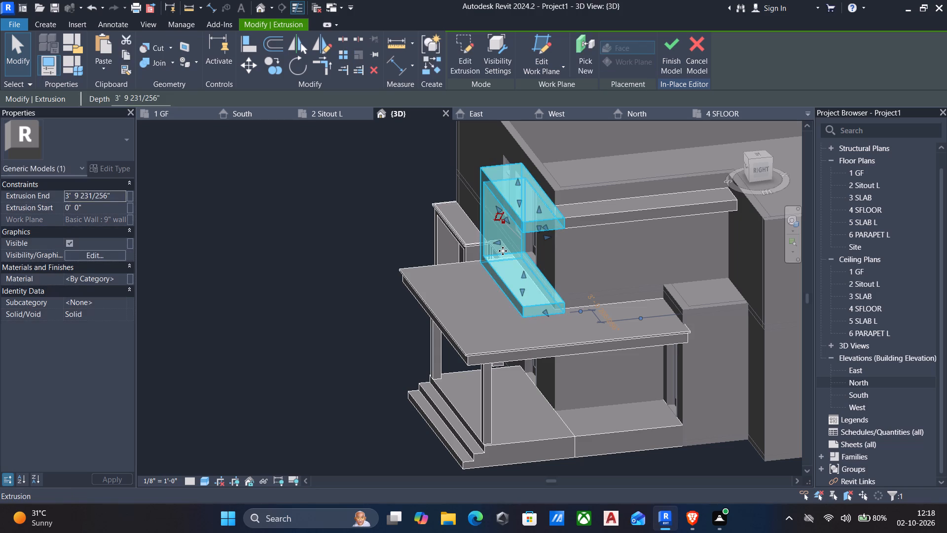
pyautogui.press('Escape')
# Examine the deepened door frame from the front and the side, focusing on its bottom bar at the house corner.
pyautogui.scroll(-4, 499, 254)
pyautogui.keyDown('shift'); pyautogui.moveTo(501, 265); pyautogui.dragTo(678, 218, button='middle'); pyautogui.keyUp('shift')
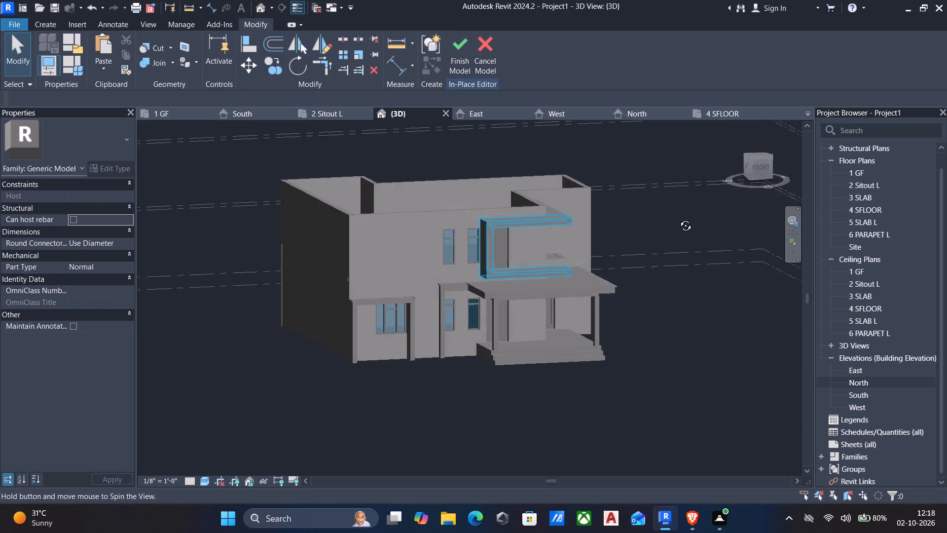
pyautogui.keyDown('shift'); pyautogui.moveTo(678, 218); pyautogui.dragTo(465, 246, button='middle'); pyautogui.keyUp('shift')
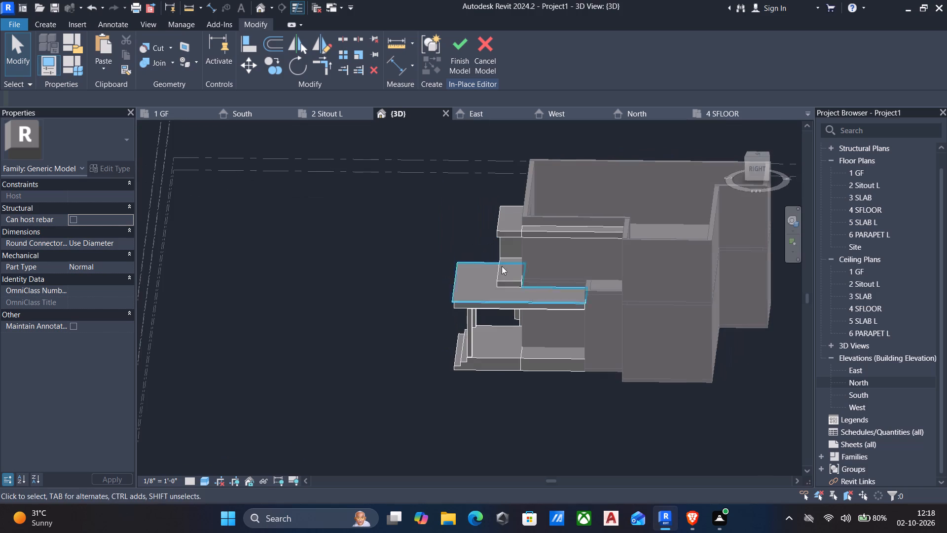
pyautogui.scroll(5, 528, 274)
pyautogui.scroll(4, 510, 310)
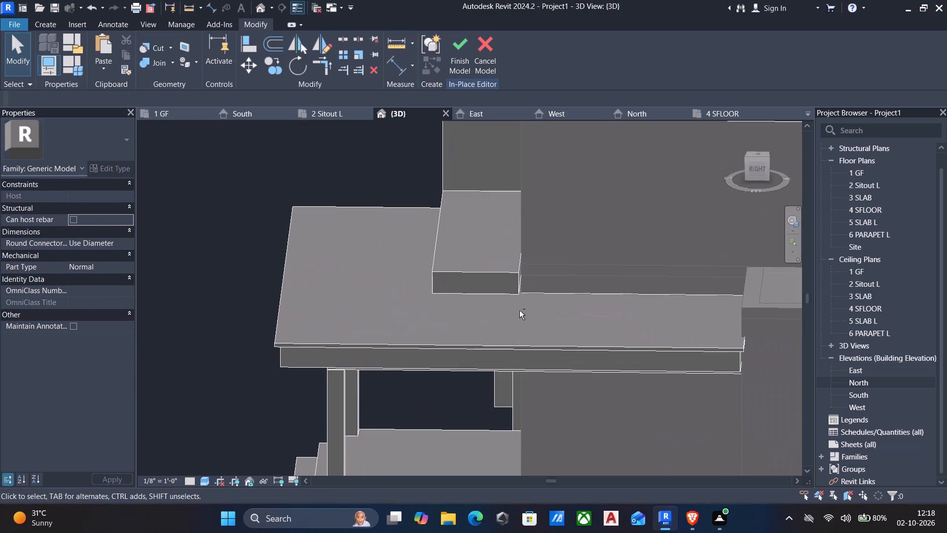
pyautogui.scroll(-3, 595, 290)
pyautogui.keyDown('shift'); pyautogui.moveTo(588, 291); pyautogui.dragTo(766, 254, button='middle'); pyautogui.keyUp('shift')
pyautogui.keyDown('shift'); pyautogui.scroll(-1, 669, 268); pyautogui.keyUp('shift')
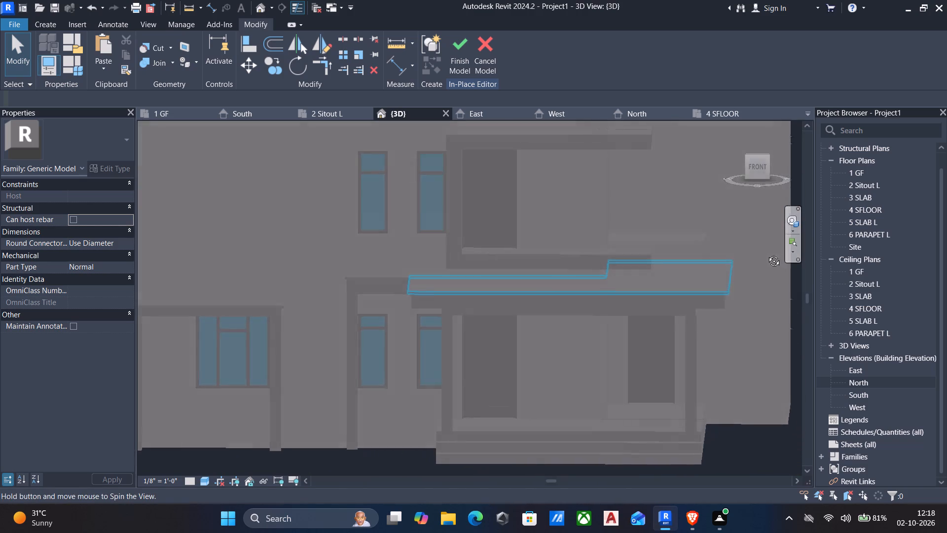
pyautogui.keyDown('shift'); pyautogui.moveTo(766, 254); pyautogui.dragTo(559, 291, button='middle'); pyautogui.keyUp('shift')
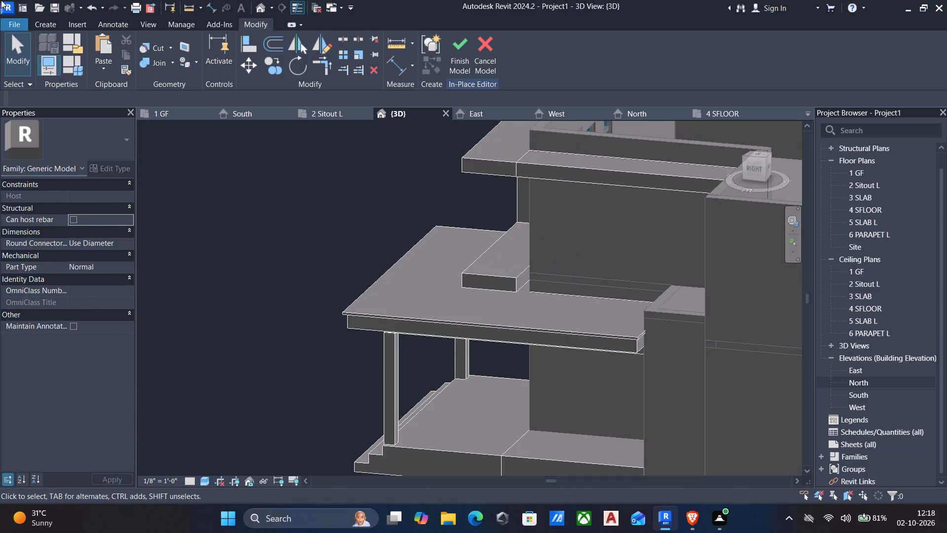
# Create a 1' deep extrusion from a 1' high rectangle sketched on the end face of the door frame's bottom bar.
pyautogui.click(38, 26)
pyautogui.click(104, 49)
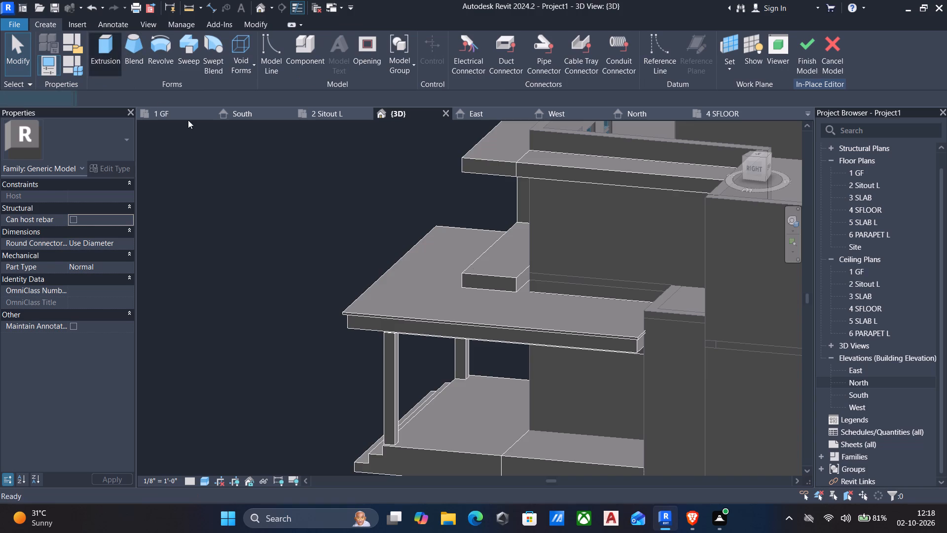
pyautogui.scroll(3, 613, 329)
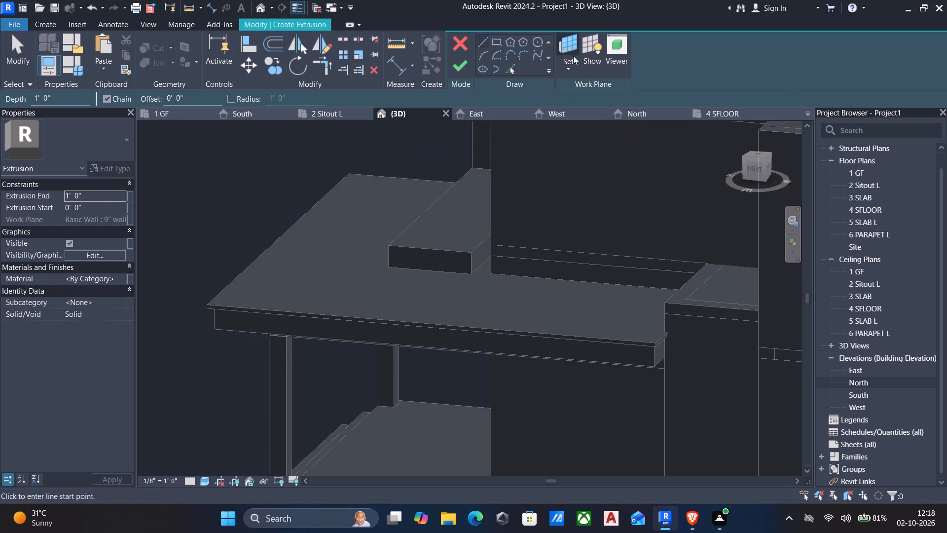
pyautogui.click(570, 66)
pyautogui.click(585, 114)
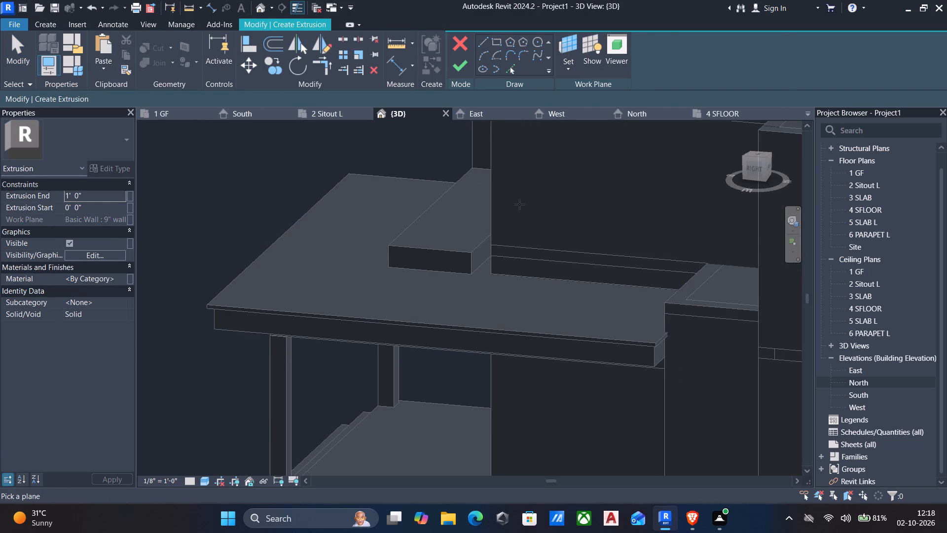
pyautogui.click(475, 257)
pyautogui.click(500, 42)
pyautogui.scroll(4, 466, 259)
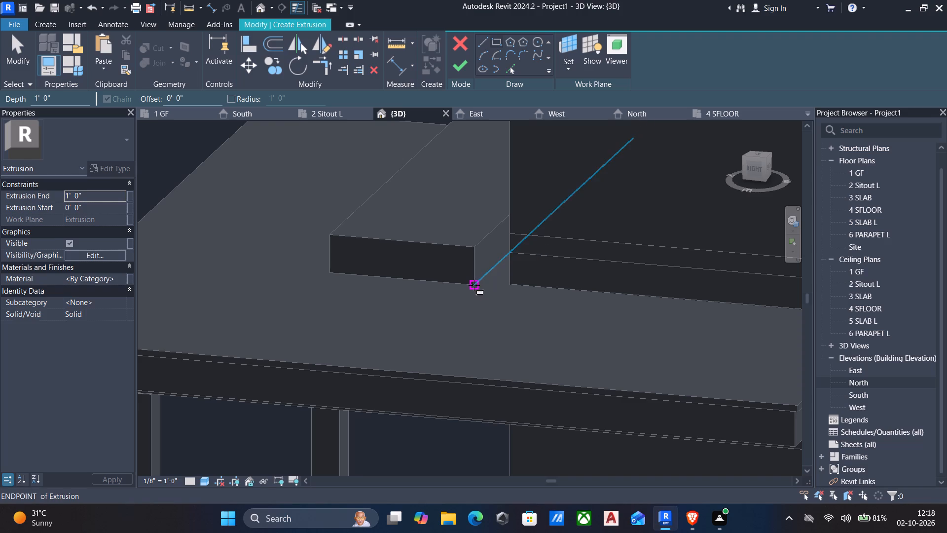
pyautogui.click(474, 285)
pyautogui.press('Escape')
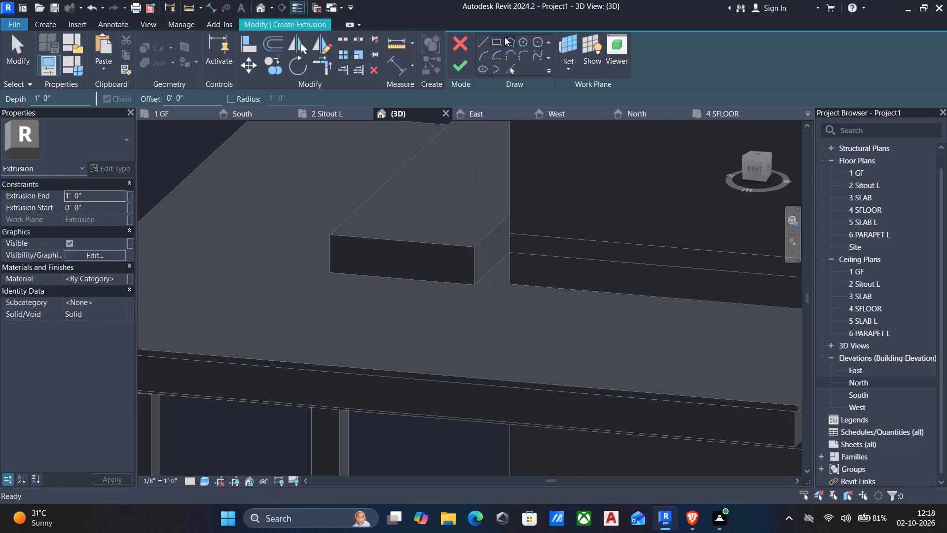
pyautogui.click(491, 42)
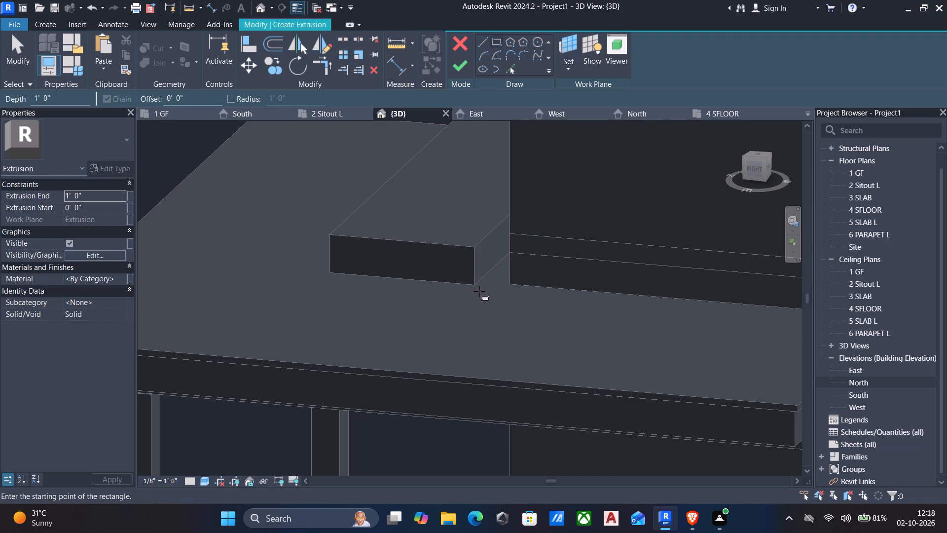
pyautogui.click(475, 282)
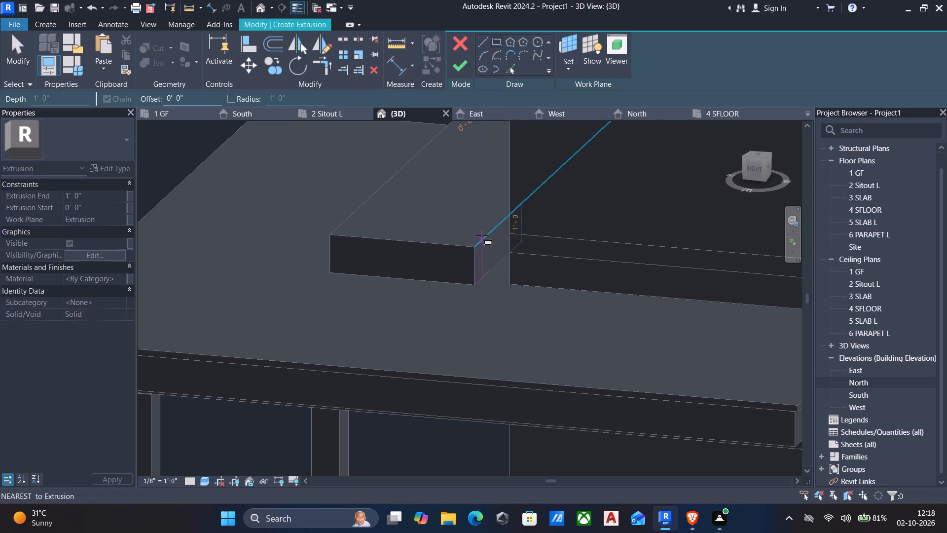
pyautogui.click(499, 228)
pyautogui.press('Escape')
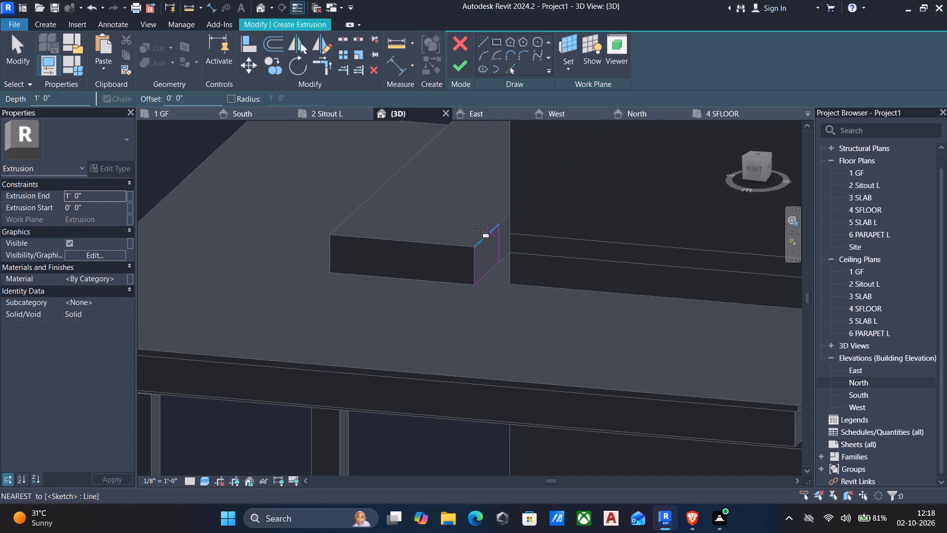
pyautogui.scroll(-3, 476, 228)
pyautogui.click(459, 63)
pyautogui.scroll(-2, 439, 205)
pyautogui.press('Escape')
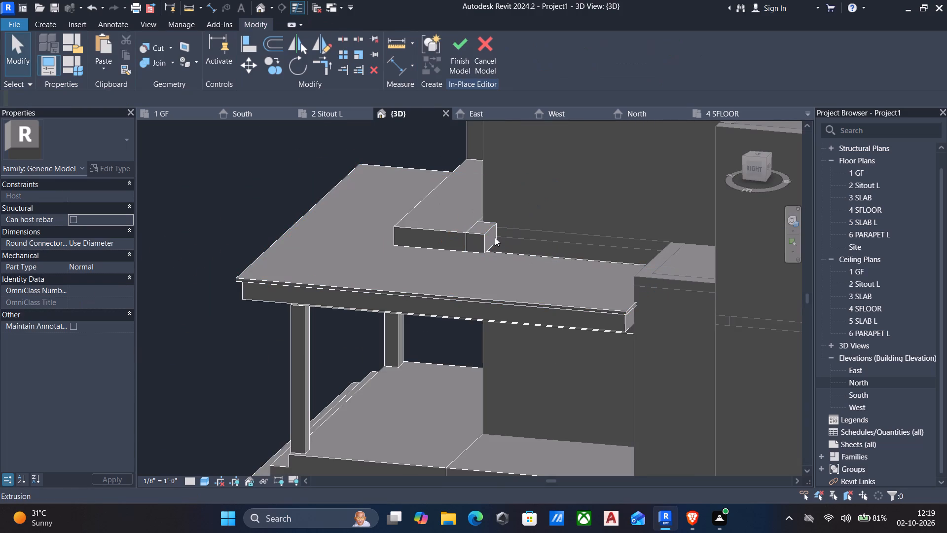
# Stretch the new bottom extrusion along the side wall toward the low projecting block beside the porch, to about 9' long.
pyautogui.click(495, 237)
pyautogui.moveTo(495, 237); pyautogui.dragTo(743, 267)
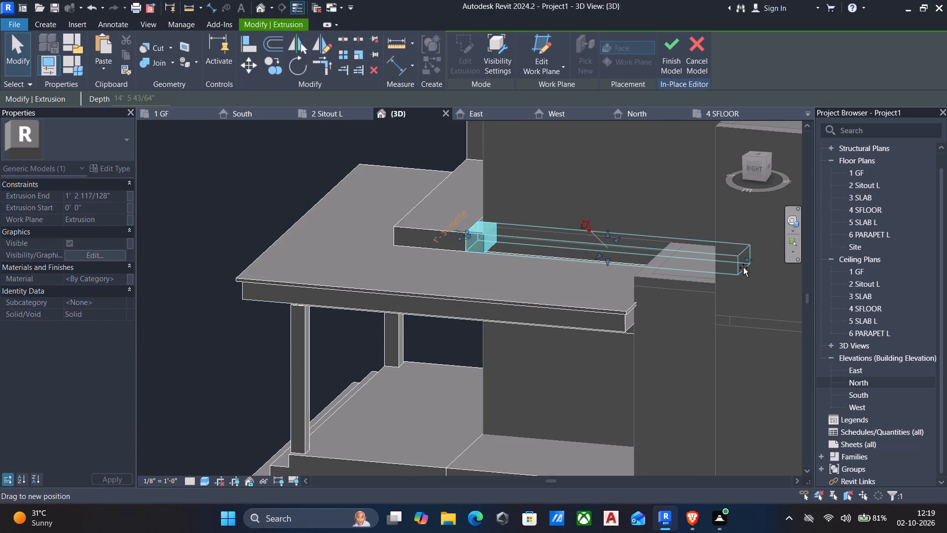
pyautogui.moveTo(743, 267); pyautogui.dragTo(648, 260)
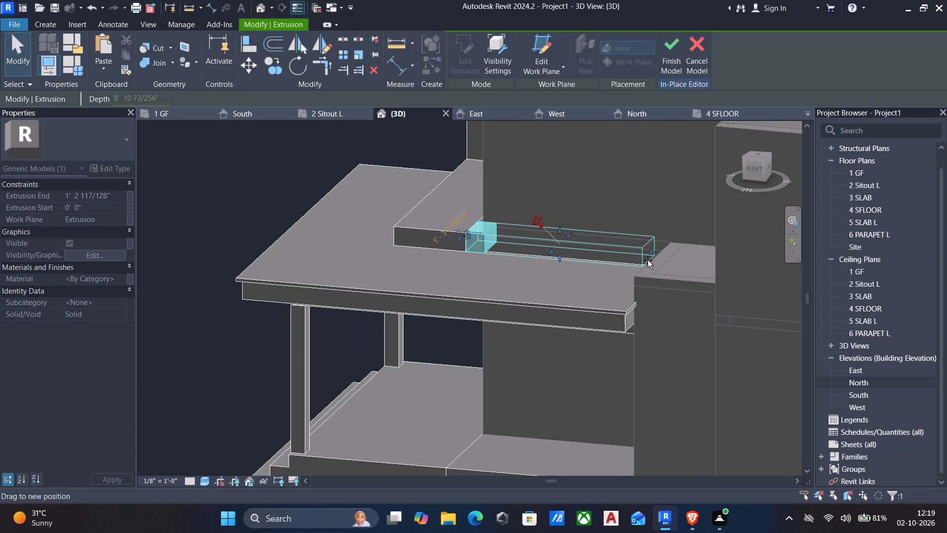
pyautogui.moveTo(648, 260); pyautogui.dragTo(653, 261)
pyautogui.press('Escape')
# Align the end face of the new bottom side bar with the porch-facing wall face of the low projecting block.
pyautogui.moveTo(575, 266); pyautogui.dragTo(575, 268, button='middle')
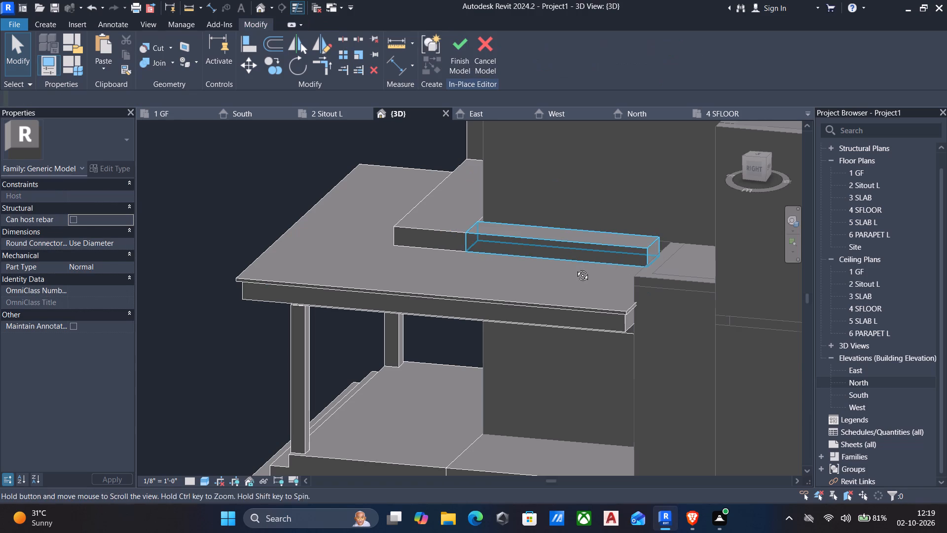
pyautogui.moveTo(575, 268); pyautogui.dragTo(601, 216, button='middle')
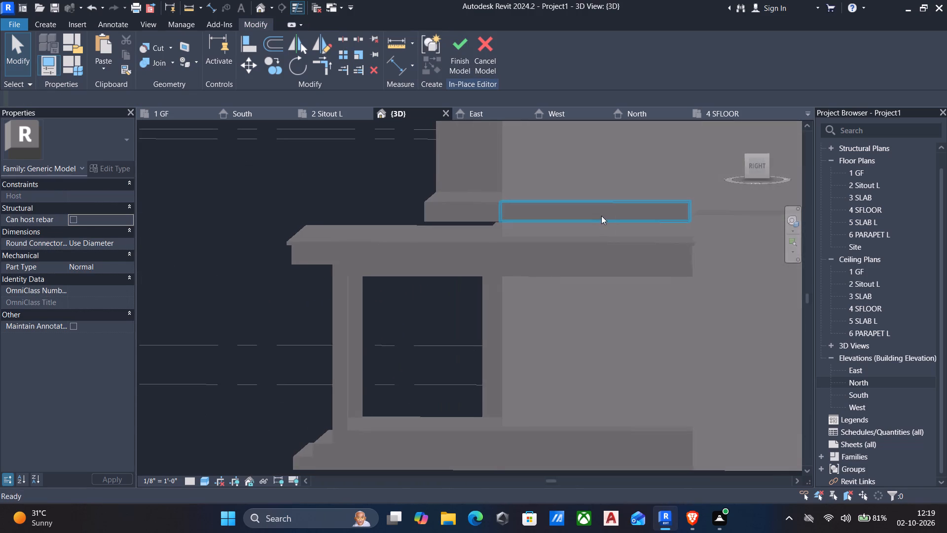
pyautogui.write('al')
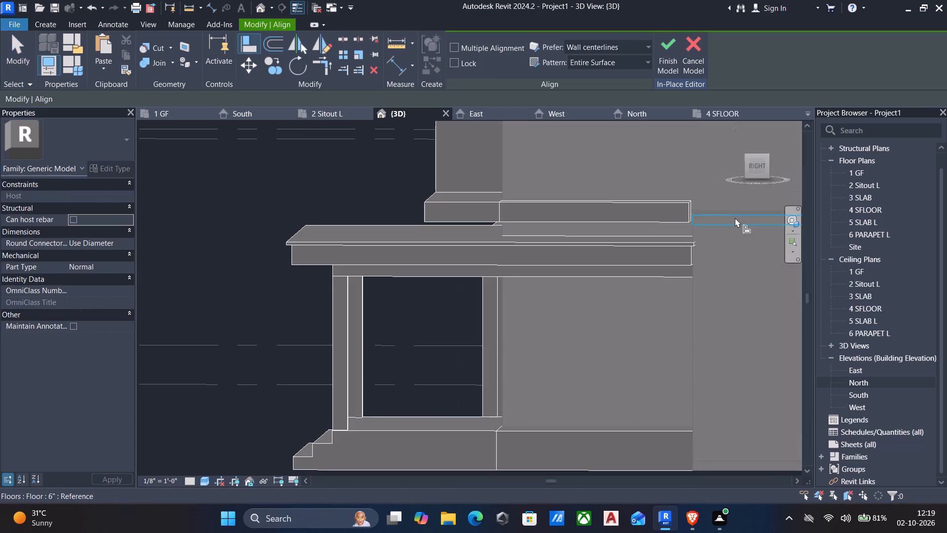
pyautogui.keyDown('shift'); pyautogui.moveTo(690, 226); pyautogui.dragTo(704, 228, button='middle'); pyautogui.keyUp('shift')
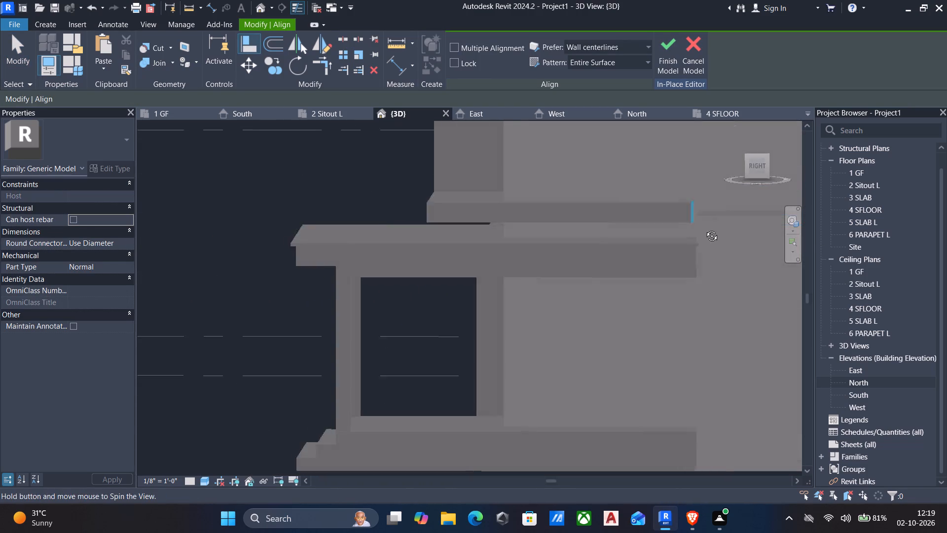
pyautogui.keyDown('shift'); pyautogui.moveTo(704, 228); pyautogui.dragTo(736, 233, button='middle'); pyautogui.keyUp('shift')
pyautogui.click(750, 217)
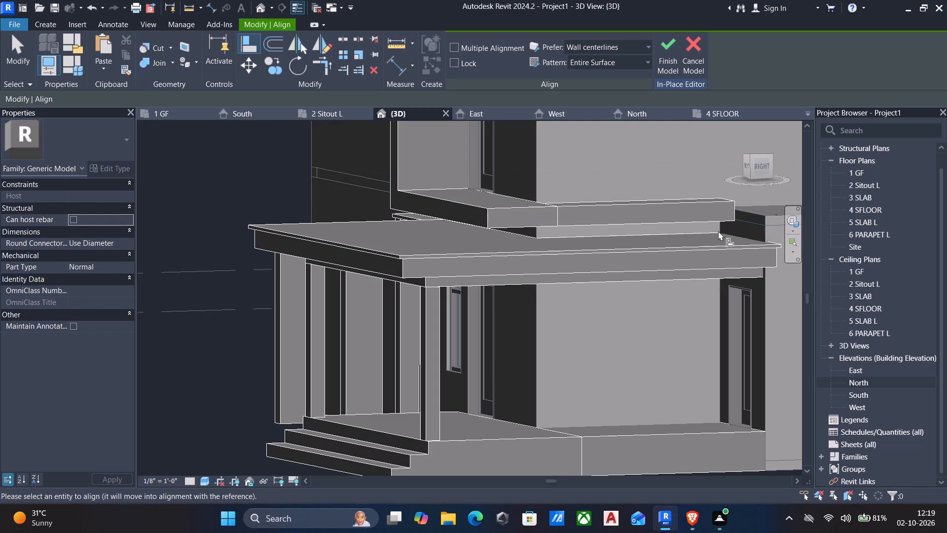
pyautogui.keyDown('shift'); pyautogui.moveTo(679, 268); pyautogui.dragTo(581, 279, button='middle'); pyautogui.keyUp('shift')
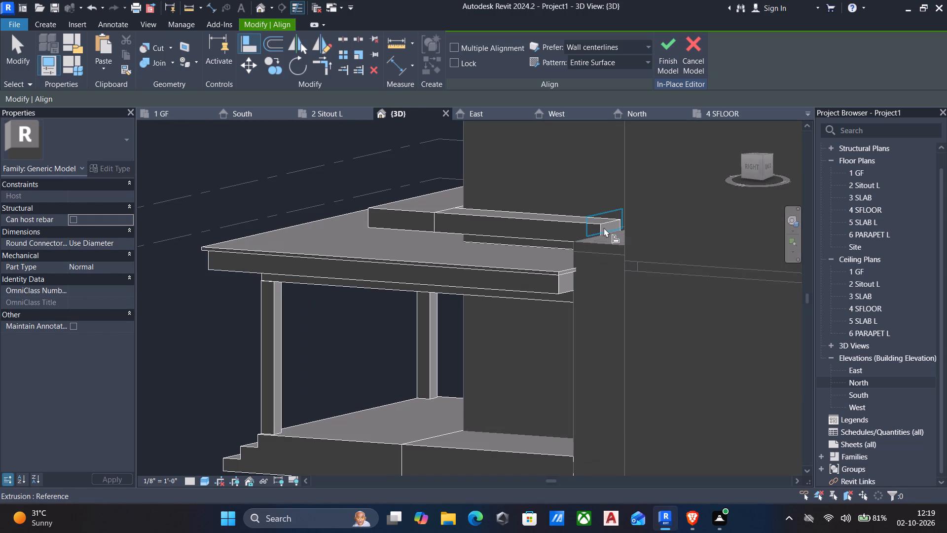
pyautogui.click(604, 228)
pyautogui.scroll(-1, 525, 257)
pyautogui.keyDown('shift'); pyautogui.moveTo(524, 258); pyautogui.dragTo(710, 274, button='middle'); pyautogui.keyUp('shift')
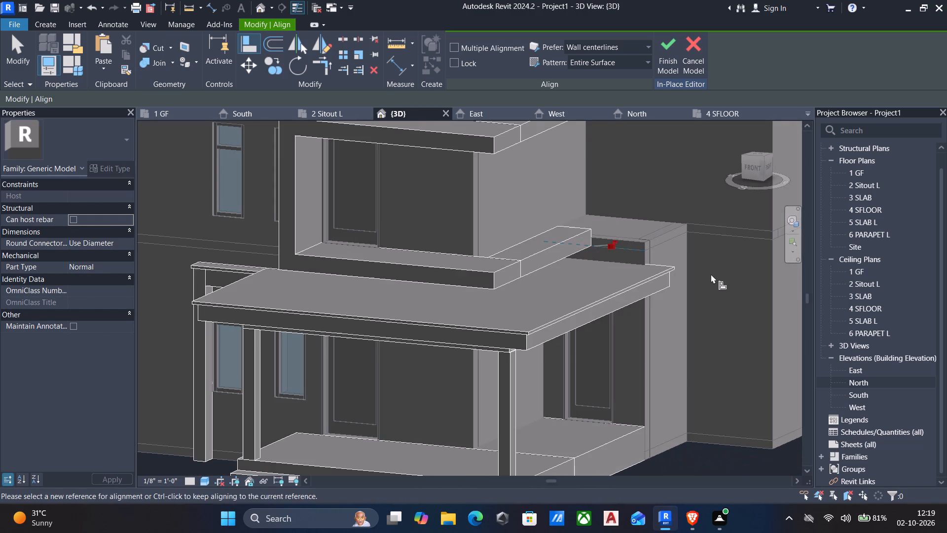
pyautogui.press('Escape')
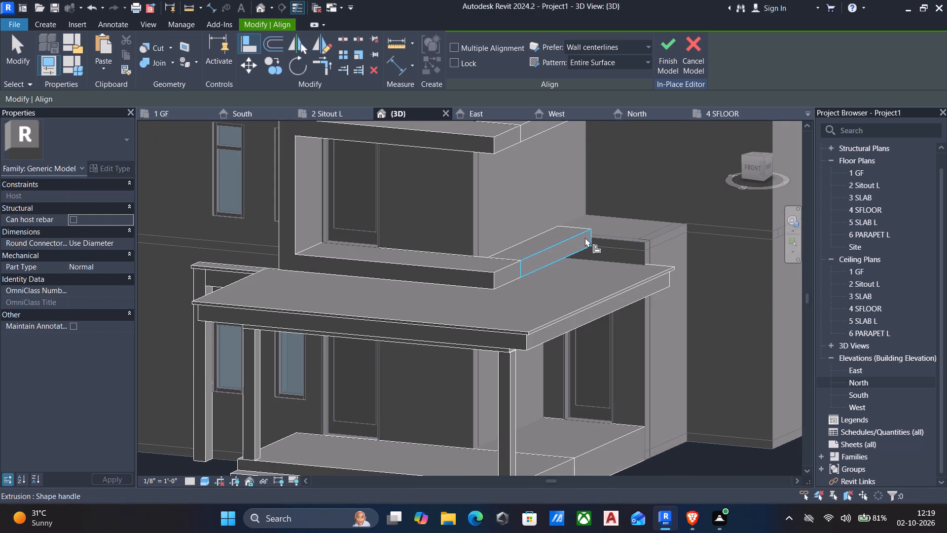
# Examine the end of the bottom side bar where it meets the low projecting block, from the side and above.
pyautogui.keyDown('shift'); pyautogui.moveTo(545, 249); pyautogui.dragTo(350, 280, button='middle'); pyautogui.keyUp('shift')
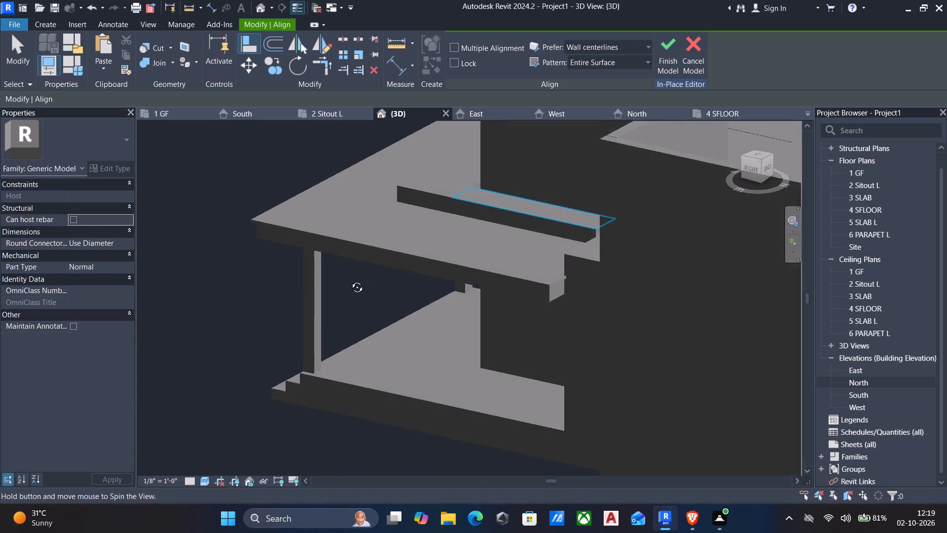
pyautogui.keyDown('shift'); pyautogui.moveTo(350, 280); pyautogui.dragTo(403, 344, button='middle'); pyautogui.keyUp('shift')
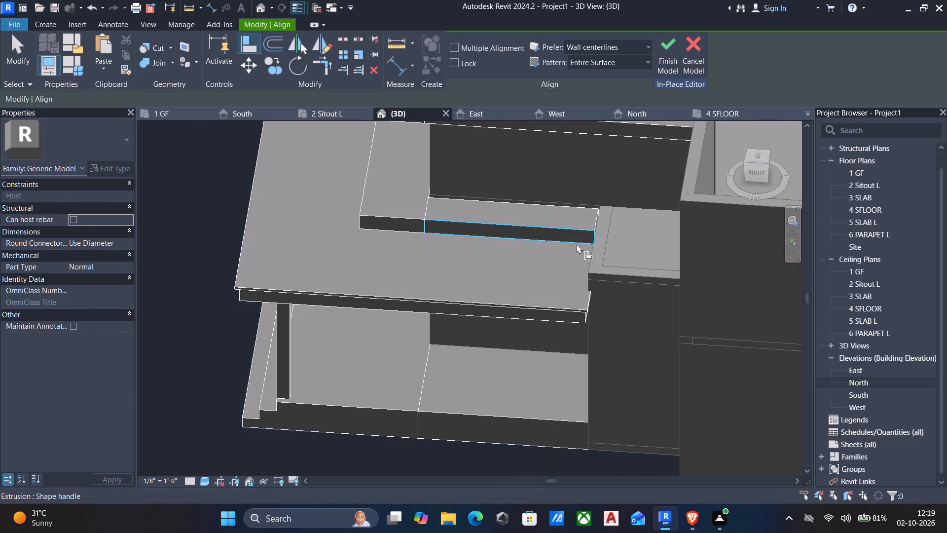
pyautogui.scroll(9, 585, 234)
pyautogui.scroll(-1, 526, 414)
pyautogui.keyDown('shift'); pyautogui.moveTo(526, 414); pyautogui.dragTo(529, 316, button='middle'); pyautogui.keyUp('shift')
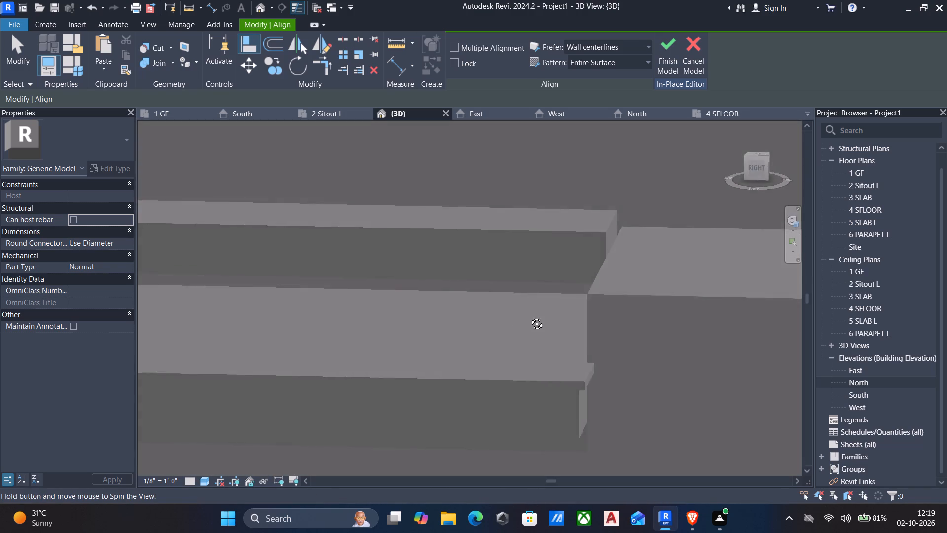
pyautogui.keyDown('shift'); pyautogui.moveTo(529, 316); pyautogui.dragTo(538, 308, button='middle'); pyautogui.keyUp('shift')
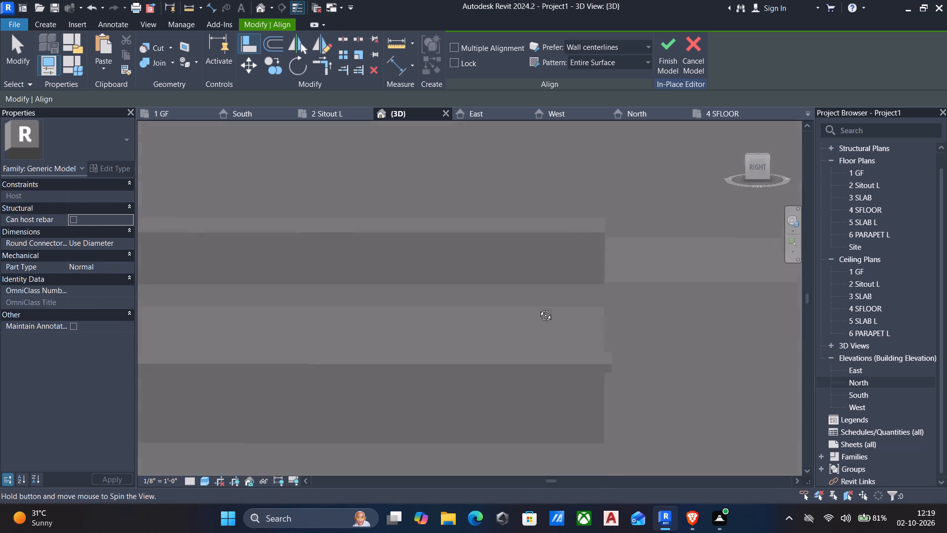
pyautogui.keyDown('shift'); pyautogui.moveTo(538, 308); pyautogui.dragTo(574, 300, button='middle'); pyautogui.keyUp('shift')
pyautogui.scroll(-2, 574, 300)
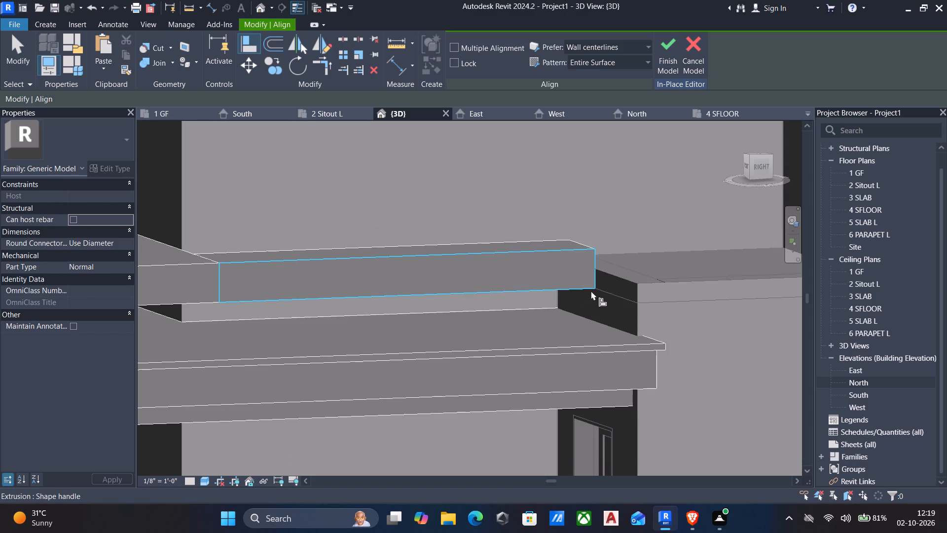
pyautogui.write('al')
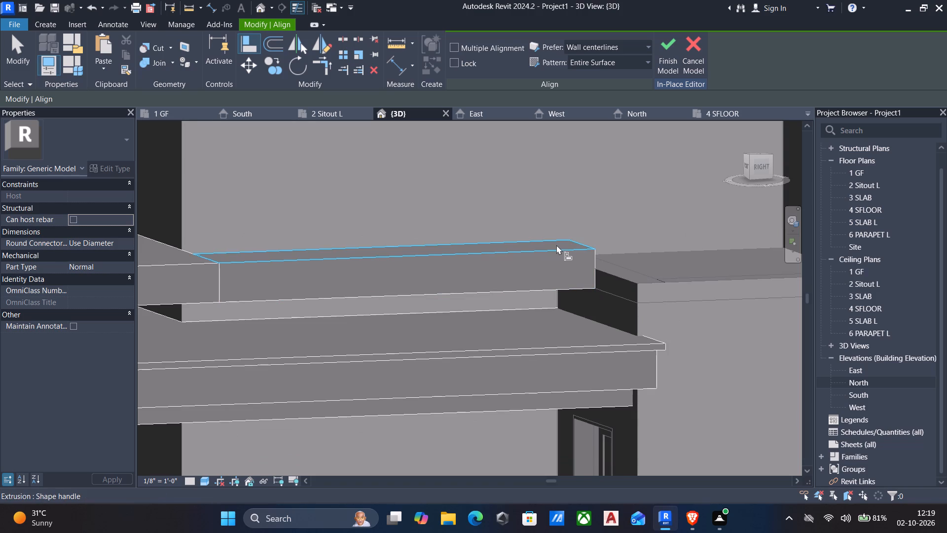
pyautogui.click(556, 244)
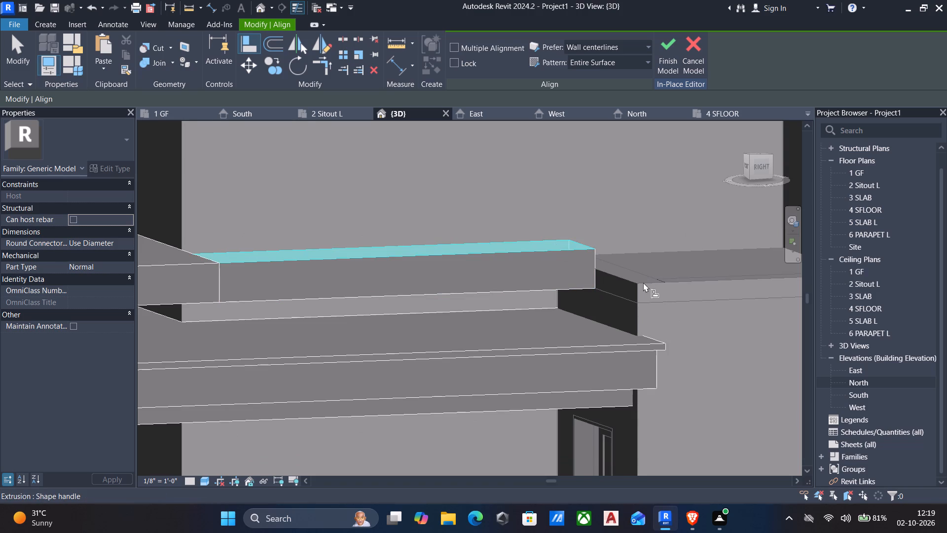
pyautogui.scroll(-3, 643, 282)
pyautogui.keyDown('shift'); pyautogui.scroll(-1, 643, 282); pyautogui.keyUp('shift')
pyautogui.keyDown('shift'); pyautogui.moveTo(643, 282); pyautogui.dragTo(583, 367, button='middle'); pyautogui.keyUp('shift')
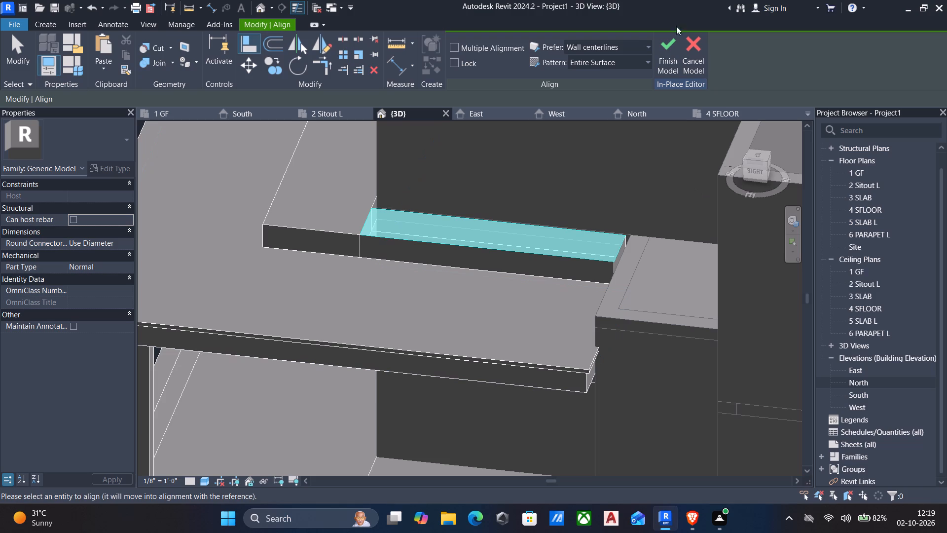
# Finish editing the in-place facade model.
pyautogui.click(670, 45)
# Examine the facade frame and its side bars from the front and the porch corner, focusing on the bottom side bar.
pyautogui.scroll(-3, 608, 294)
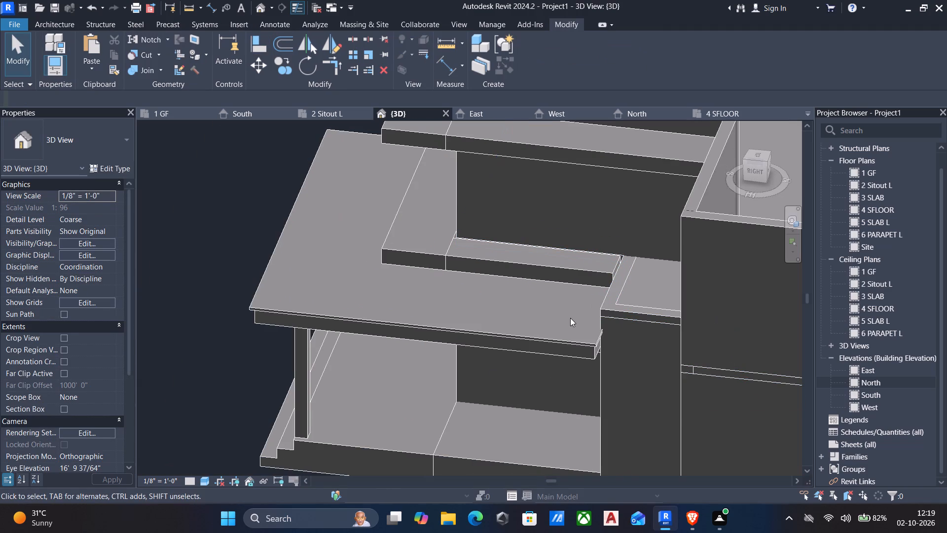
pyautogui.keyDown('shift'); pyautogui.moveTo(569, 318); pyautogui.dragTo(714, 279, button='middle'); pyautogui.keyUp('shift')
pyautogui.keyDown('shift'); pyautogui.scroll(-4, 714, 279); pyautogui.keyUp('shift')
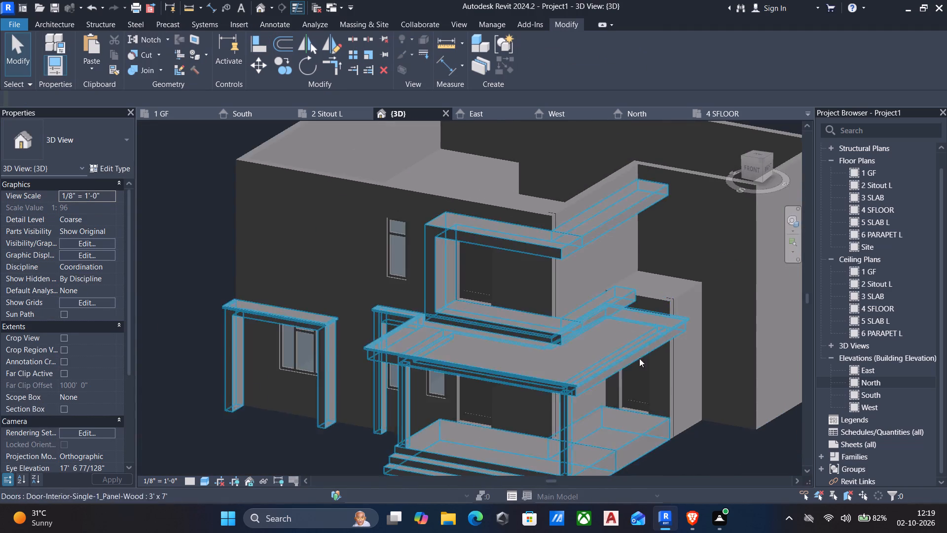
pyautogui.keyDown('shift'); pyautogui.scroll(1, 601, 361); pyautogui.keyUp('shift')
pyautogui.keyDown('shift'); pyautogui.moveTo(580, 364); pyautogui.dragTo(526, 376, button='middle'); pyautogui.keyUp('shift')
pyautogui.scroll(-3, 521, 379)
pyautogui.moveTo(537, 383); pyautogui.dragTo(667, 351, button='middle')
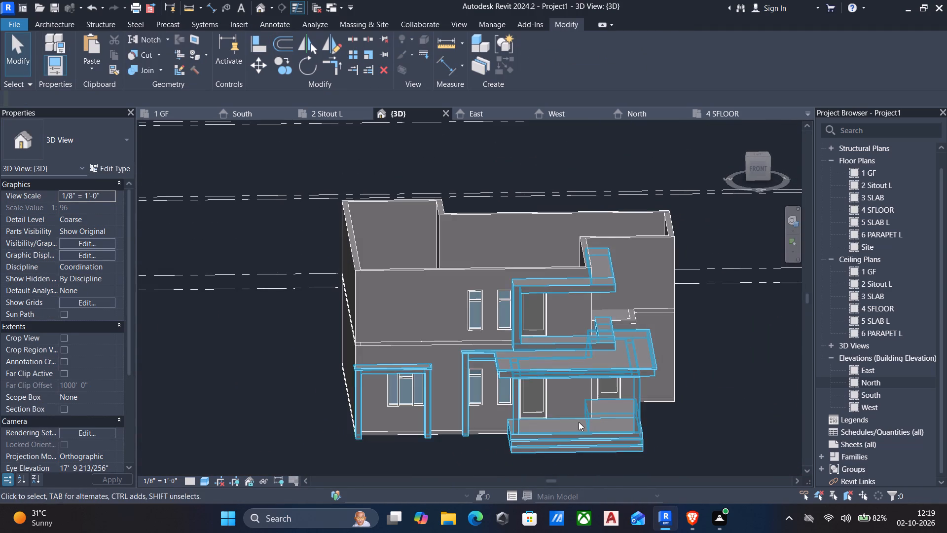
pyautogui.scroll(3, 579, 421)
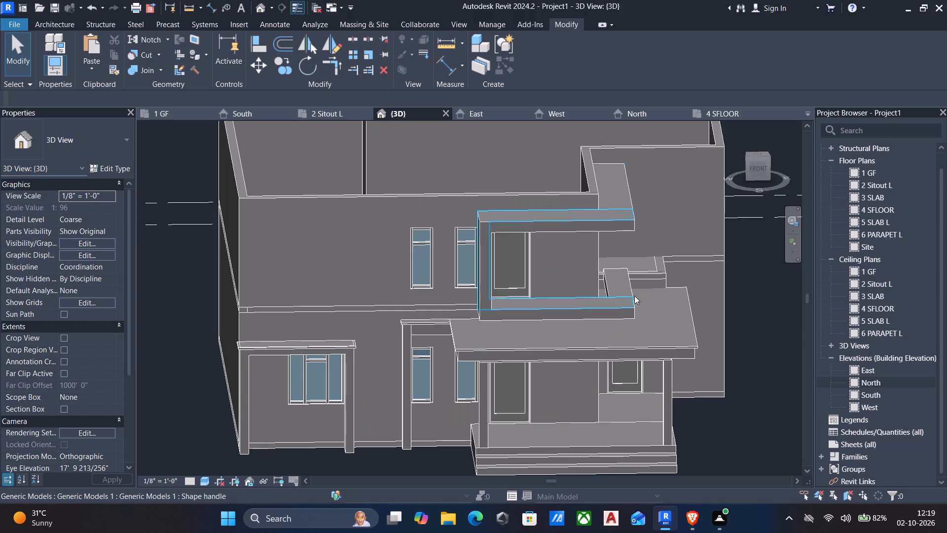
pyautogui.scroll(5, 612, 296)
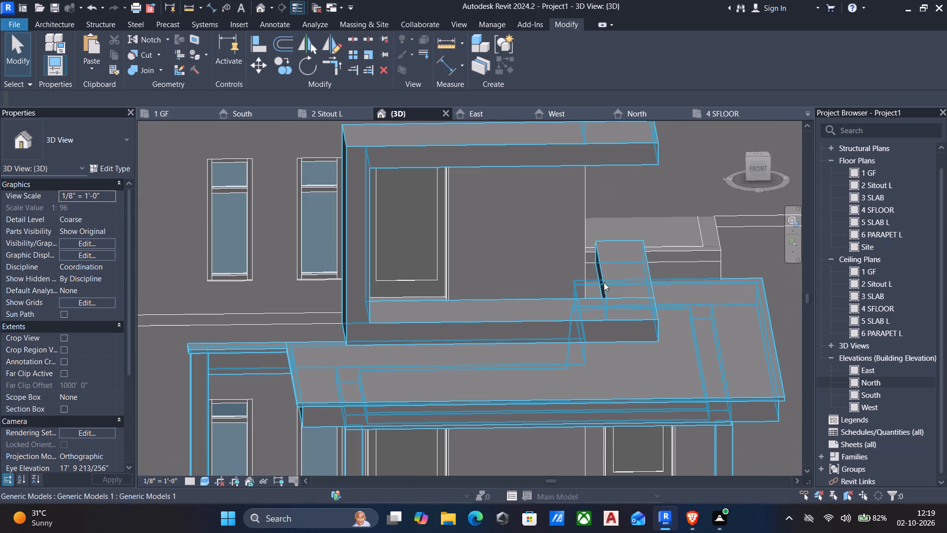
pyautogui.scroll(-4, 512, 293)
pyautogui.keyDown('shift'); pyautogui.moveTo(496, 304); pyautogui.dragTo(424, 347, button='middle'); pyautogui.keyUp('shift')
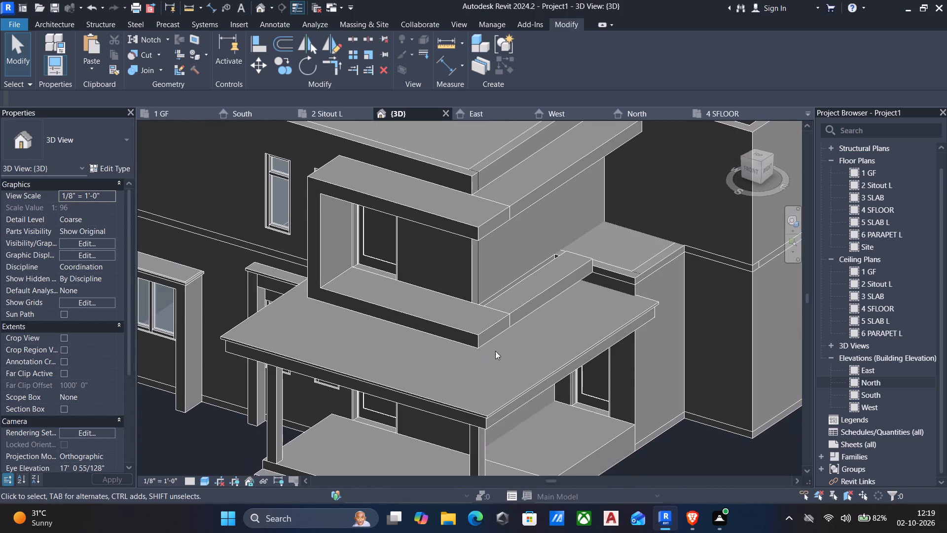
# Align the inner long face of the bottom side bar with the outer face of the adjacent side wall.
pyautogui.write('al')
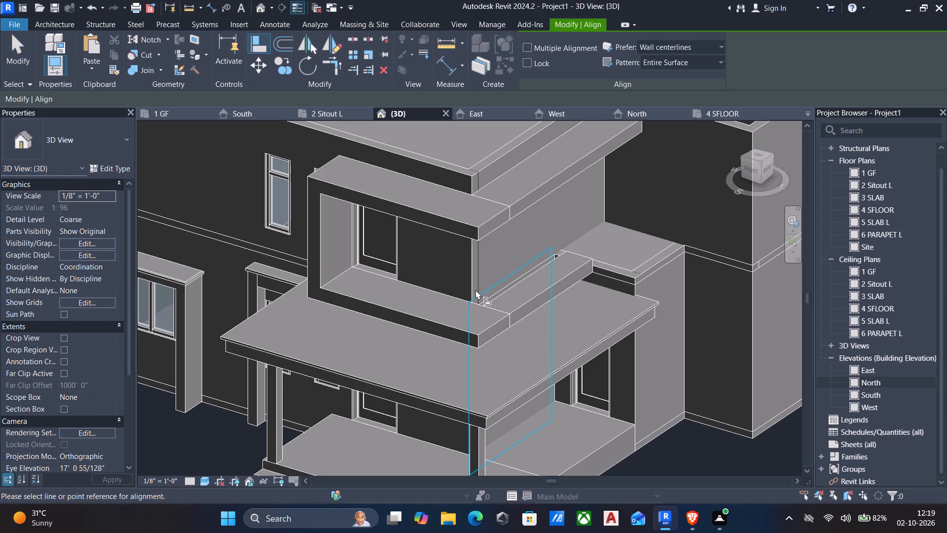
pyautogui.click(475, 290)
pyautogui.keyDown('shift'); pyautogui.moveTo(454, 290); pyautogui.dragTo(562, 278, button='middle'); pyautogui.keyUp('shift')
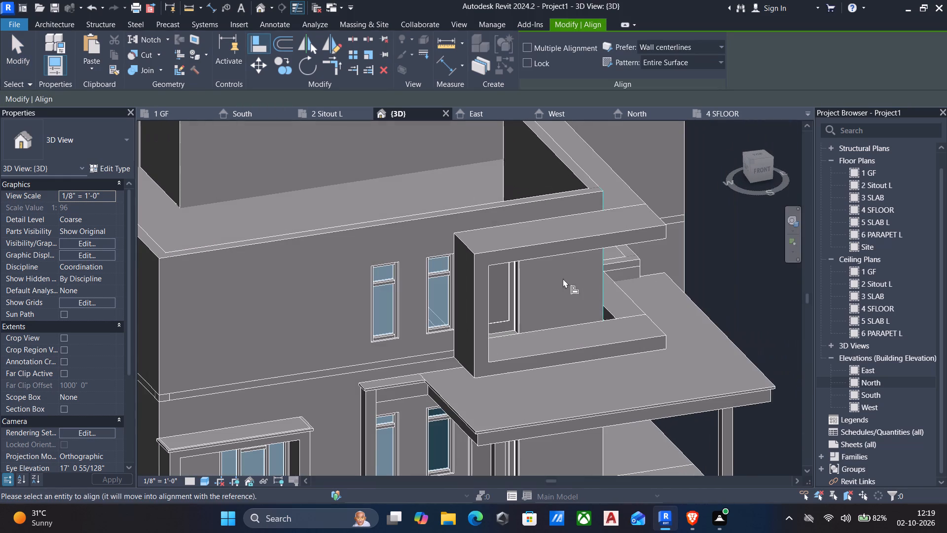
pyautogui.click(607, 314)
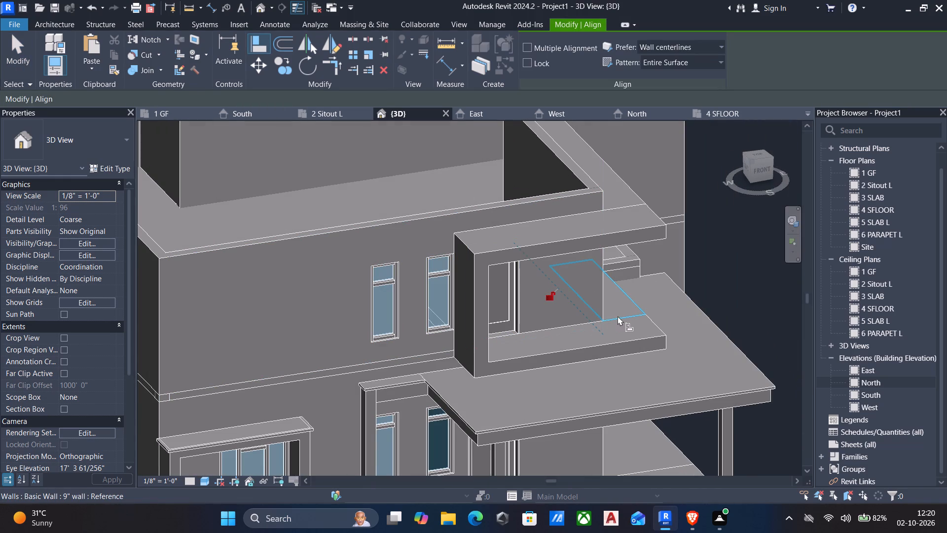
pyautogui.press('Escape')
pyautogui.scroll(-4, 618, 317)
pyautogui.keyDown('shift'); pyautogui.moveTo(622, 320); pyautogui.dragTo(414, 340, button='middle'); pyautogui.keyUp('shift')
pyautogui.scroll(3, 490, 288)
pyautogui.press('Escape')
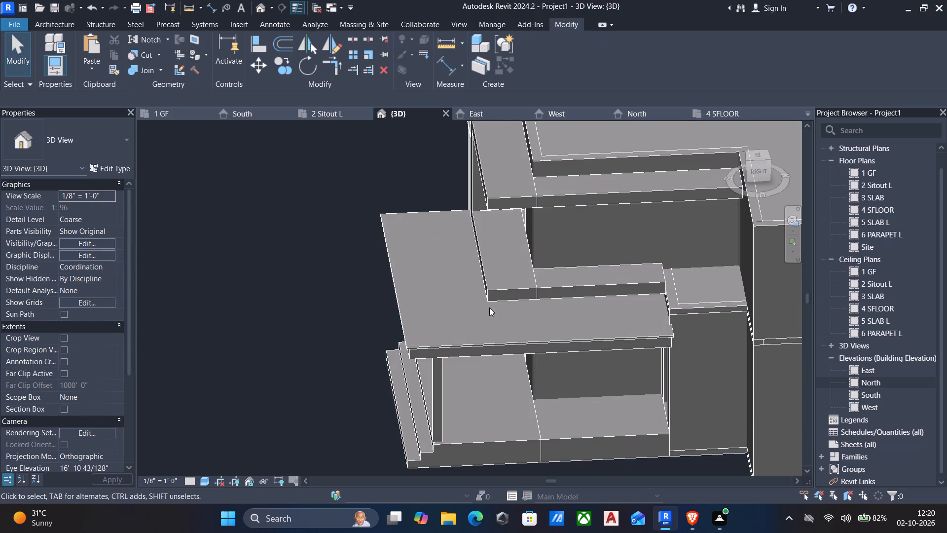
# Reopen the in-place facade model and stretch the underside of the door frame's bottom bar down toward the porch roof.
pyautogui.scroll(-2, 271, 270)
pyautogui.keyDown('shift'); pyautogui.moveTo(271, 270); pyautogui.dragTo(451, 244, button='middle'); pyautogui.keyUp('shift')
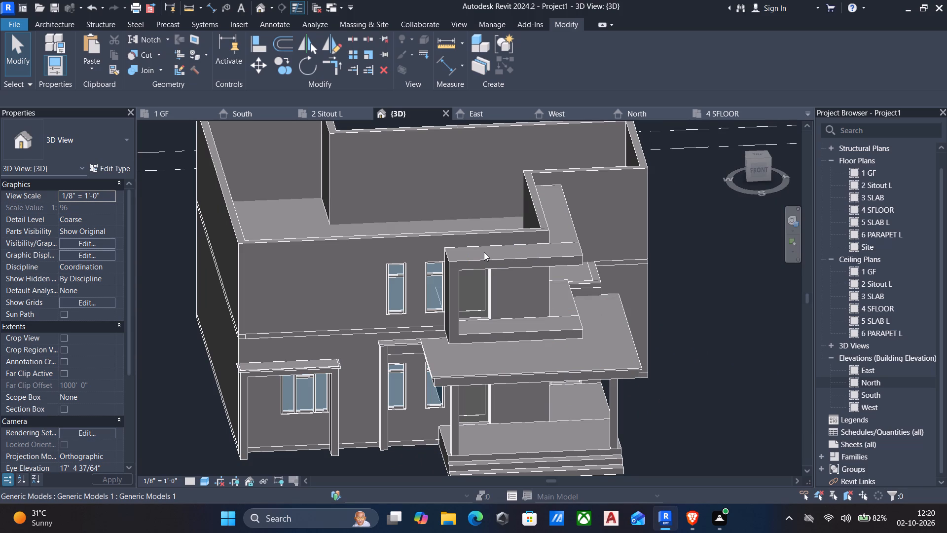
pyautogui.click(514, 334)
pyautogui.click(534, 70)
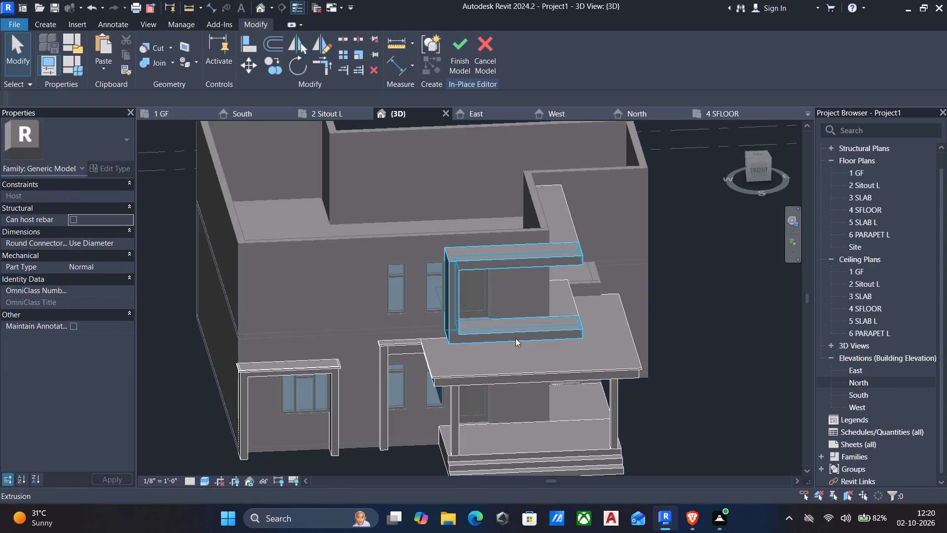
pyautogui.click(513, 337)
pyautogui.moveTo(514, 339); pyautogui.dragTo(514, 346)
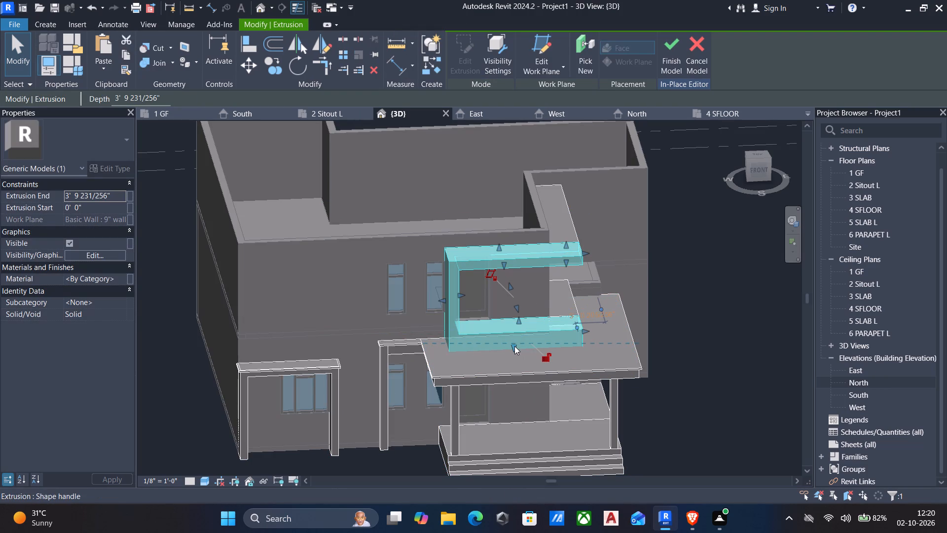
# Stretch the door frame's front face outward over the porch roof to a depth of about 5' 4".
pyautogui.scroll(-2, 486, 380)
pyautogui.keyDown('shift'); pyautogui.moveTo(514, 392); pyautogui.dragTo(296, 398, button='middle'); pyautogui.keyUp('shift')
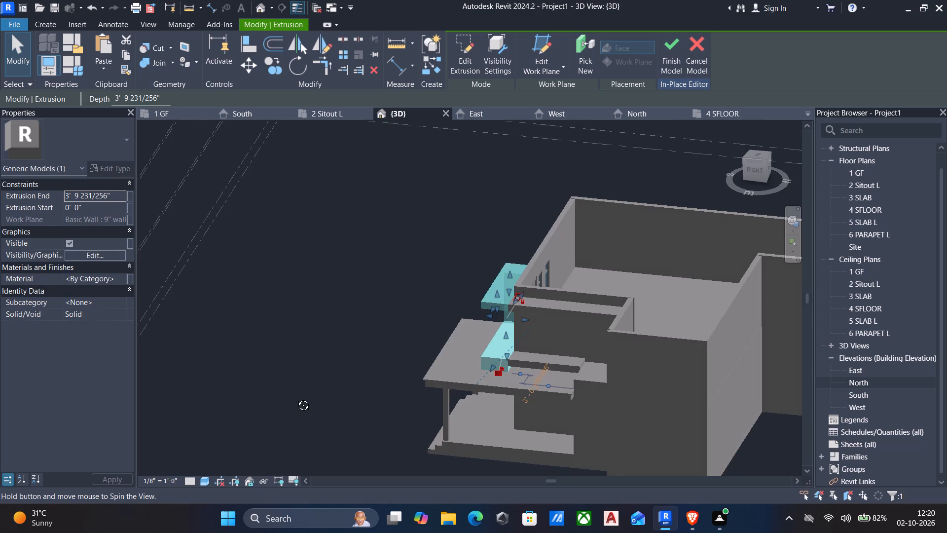
pyautogui.keyDown('shift'); pyautogui.moveTo(296, 398); pyautogui.dragTo(320, 407, button='middle'); pyautogui.keyUp('shift')
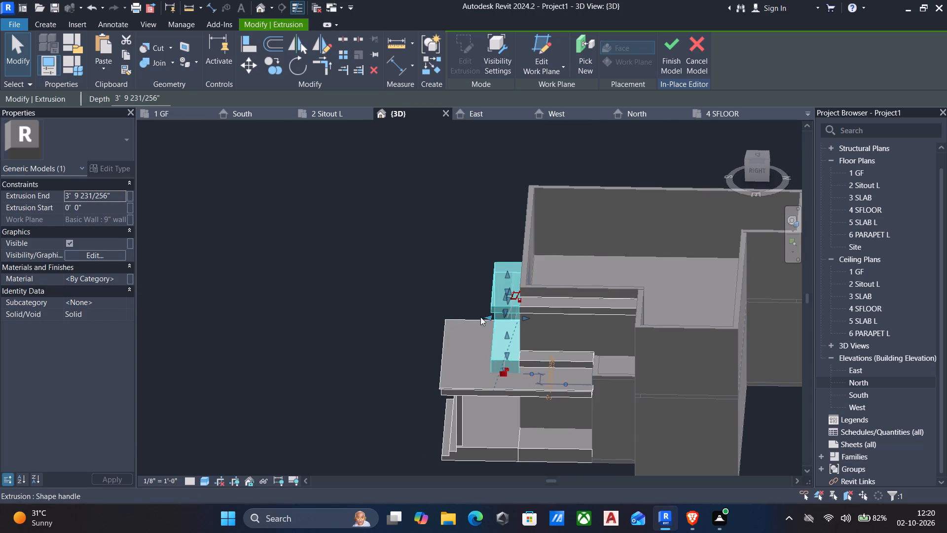
pyautogui.moveTo(490, 318); pyautogui.dragTo(484, 320)
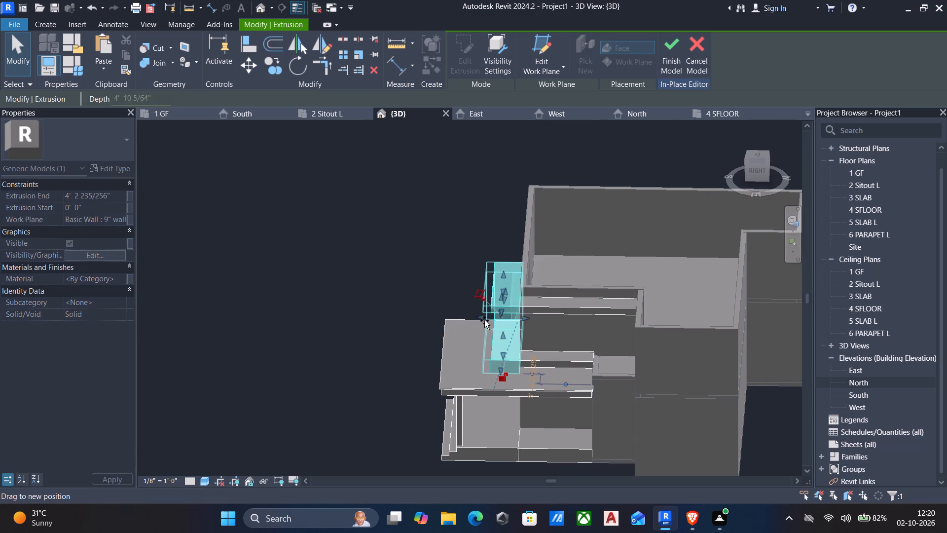
pyautogui.moveTo(484, 320); pyautogui.dragTo(482, 323)
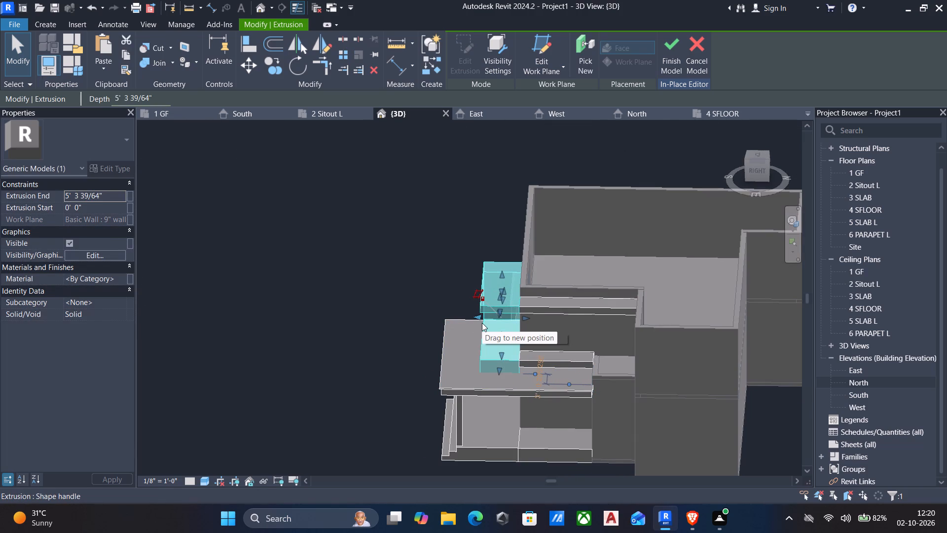
pyautogui.press('Escape')
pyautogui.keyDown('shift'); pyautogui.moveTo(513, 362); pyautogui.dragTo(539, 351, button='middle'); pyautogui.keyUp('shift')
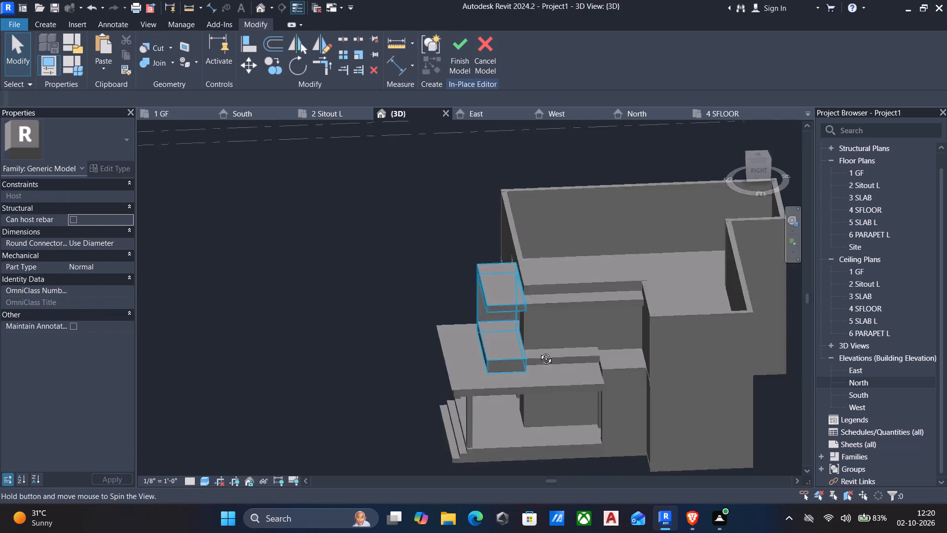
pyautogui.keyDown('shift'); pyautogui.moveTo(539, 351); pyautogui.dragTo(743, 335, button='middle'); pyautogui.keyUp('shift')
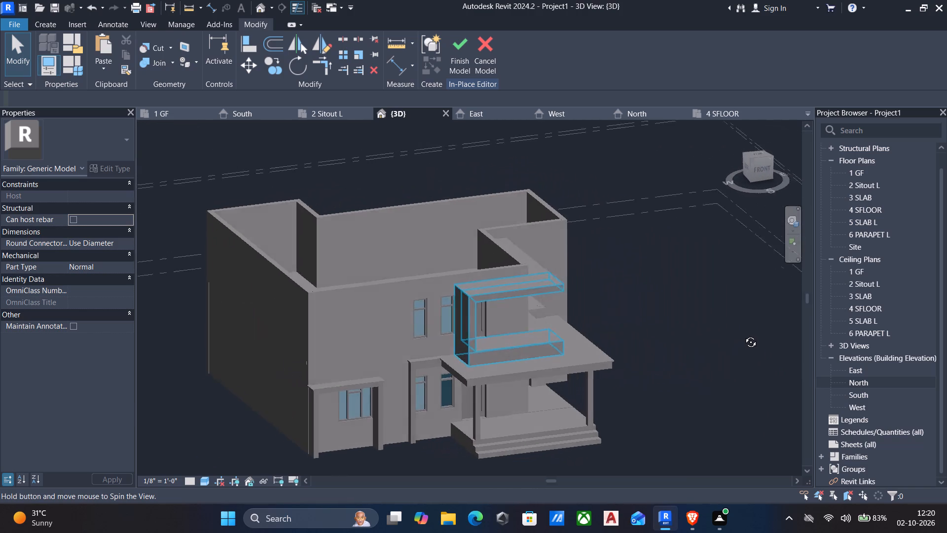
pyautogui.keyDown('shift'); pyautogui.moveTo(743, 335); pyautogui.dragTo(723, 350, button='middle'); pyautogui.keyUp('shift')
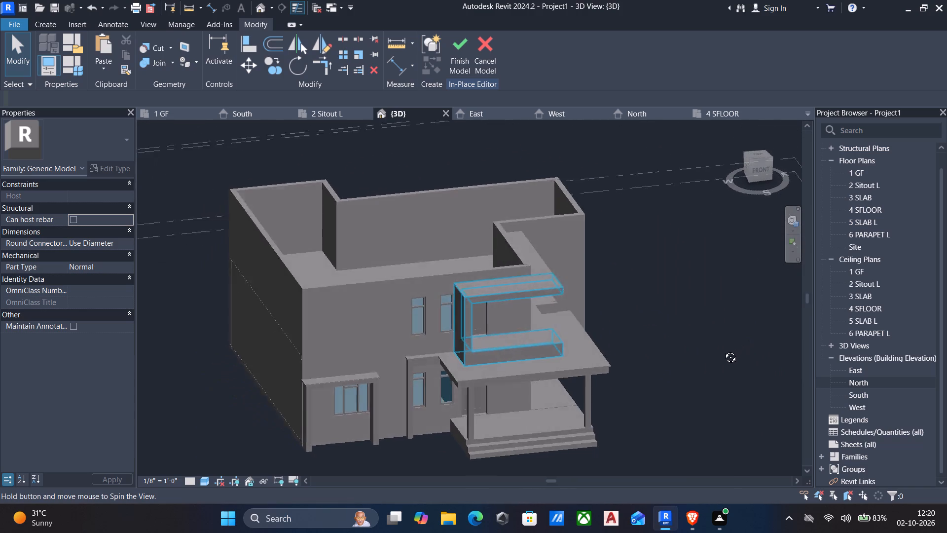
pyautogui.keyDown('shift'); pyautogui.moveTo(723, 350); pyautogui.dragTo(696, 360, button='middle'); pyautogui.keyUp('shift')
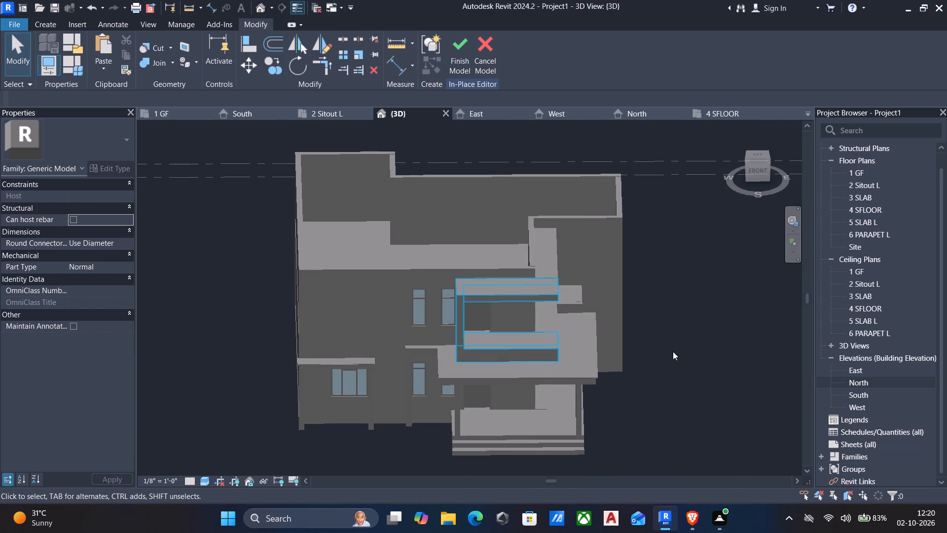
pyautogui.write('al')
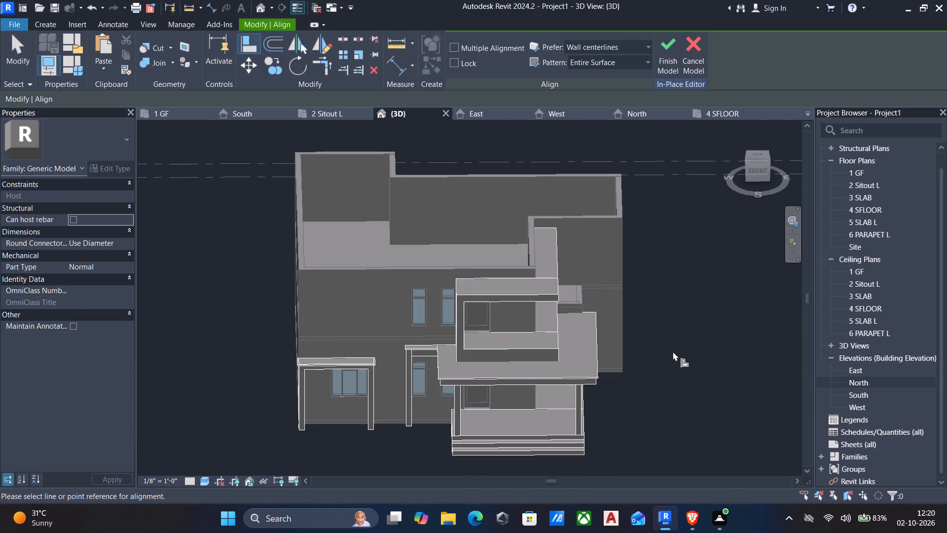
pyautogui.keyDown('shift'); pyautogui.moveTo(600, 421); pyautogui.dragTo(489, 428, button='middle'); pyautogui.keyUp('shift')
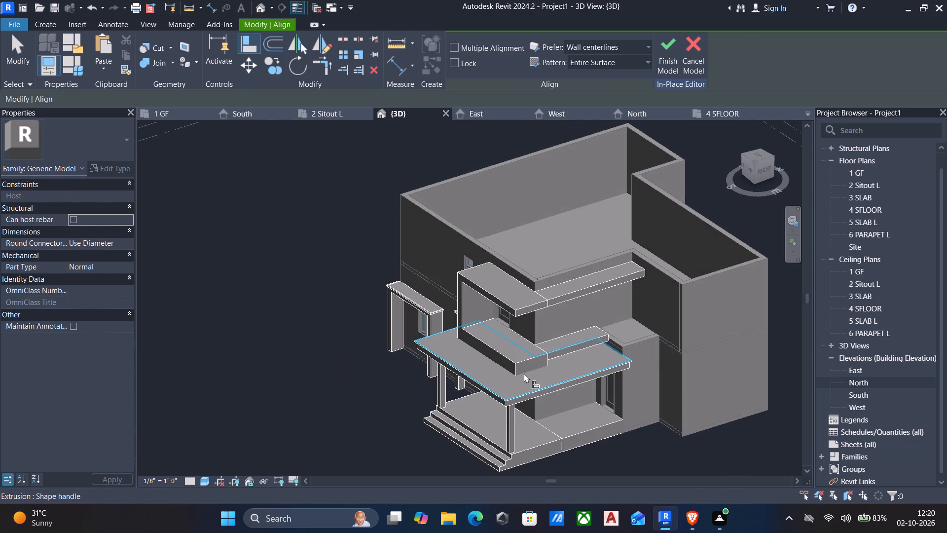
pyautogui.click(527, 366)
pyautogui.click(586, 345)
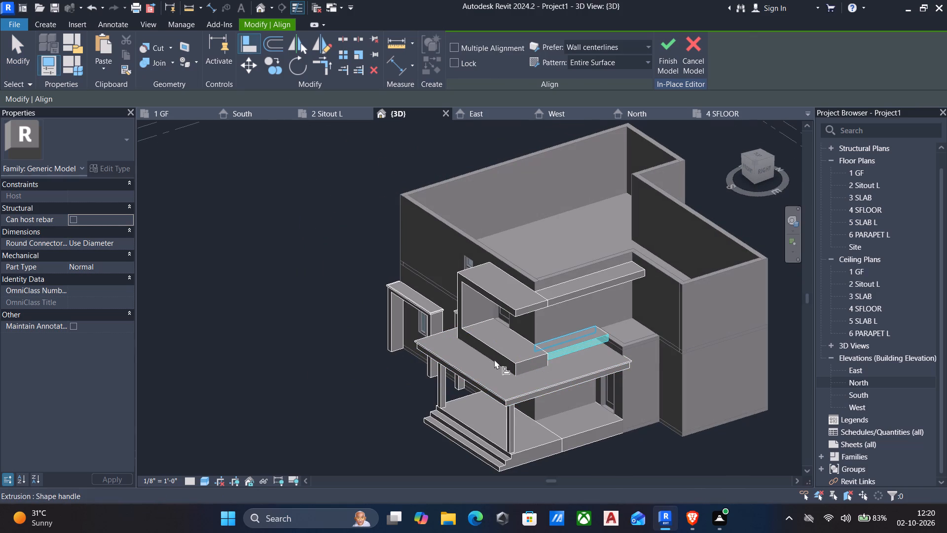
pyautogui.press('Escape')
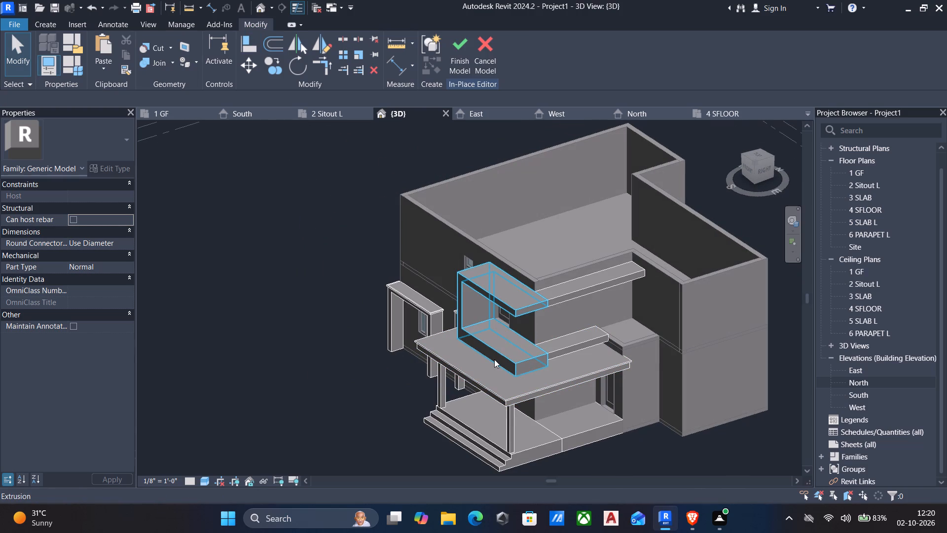
# Align the outer long face of the bottom side bar with the end face of the door frame's bottom bar.
pyautogui.write('al')
pyautogui.click(531, 360)
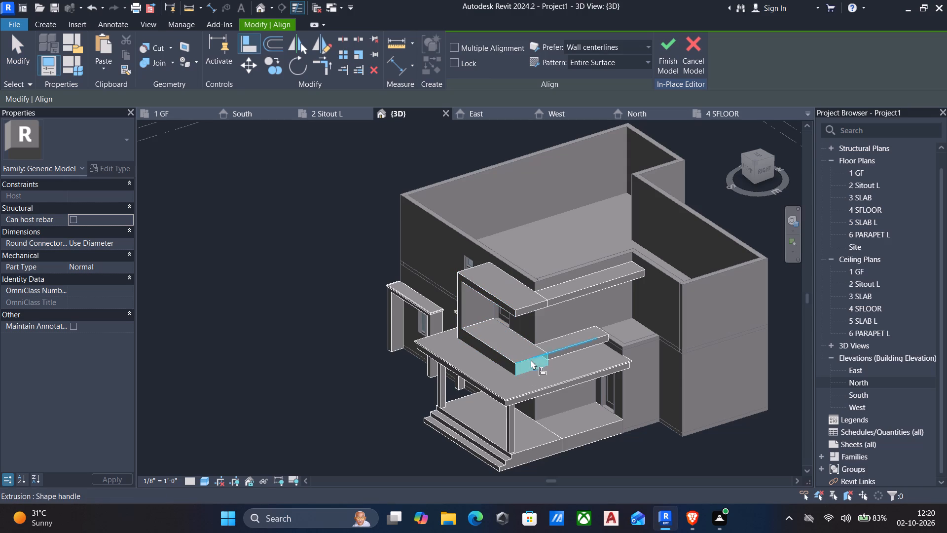
pyautogui.click(554, 352)
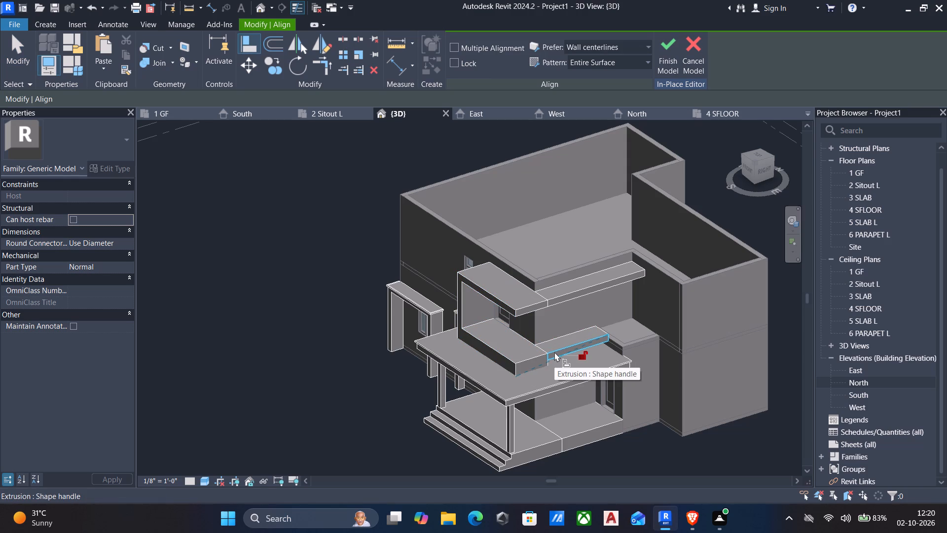
# Examine how the door frame's bottom bar meets the bottom side bar and the porch roof from several sides.
pyautogui.press('Escape')
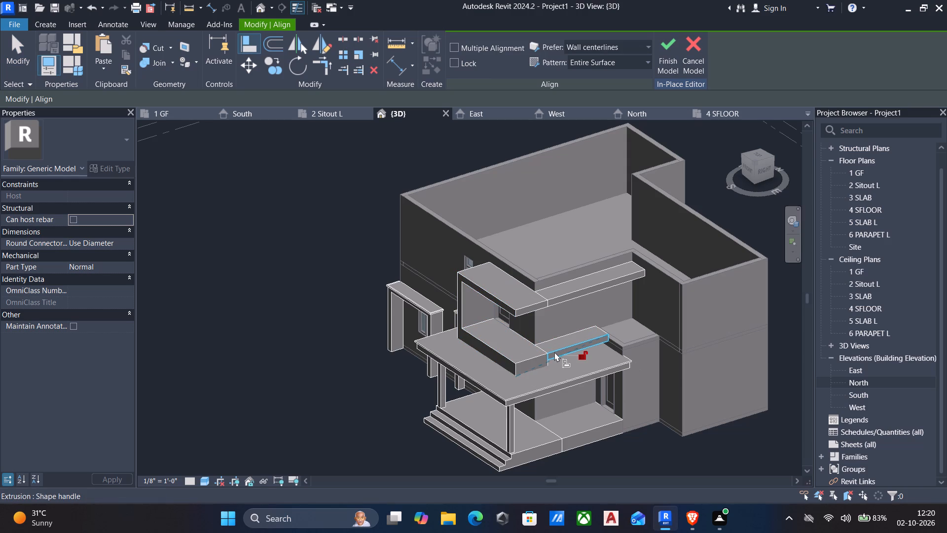
pyautogui.scroll(4, 554, 352)
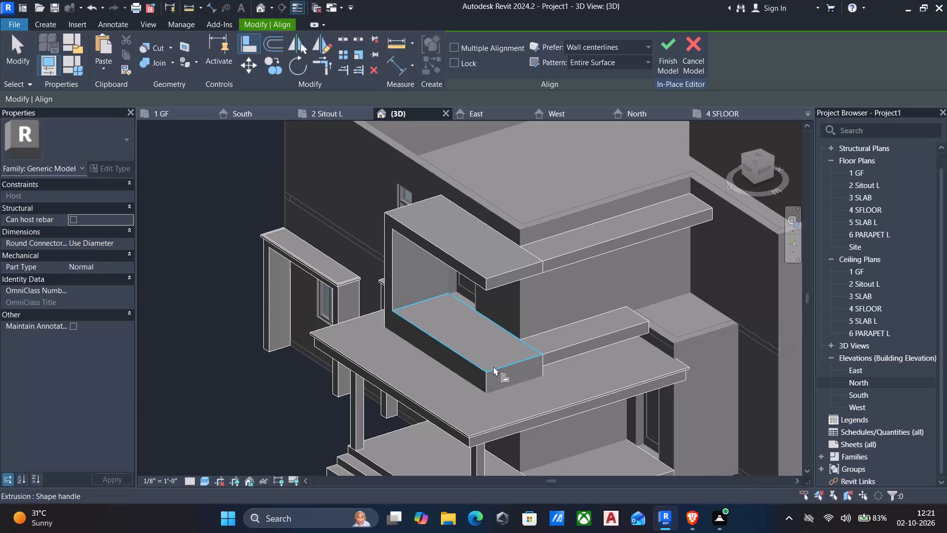
pyautogui.press('Escape')
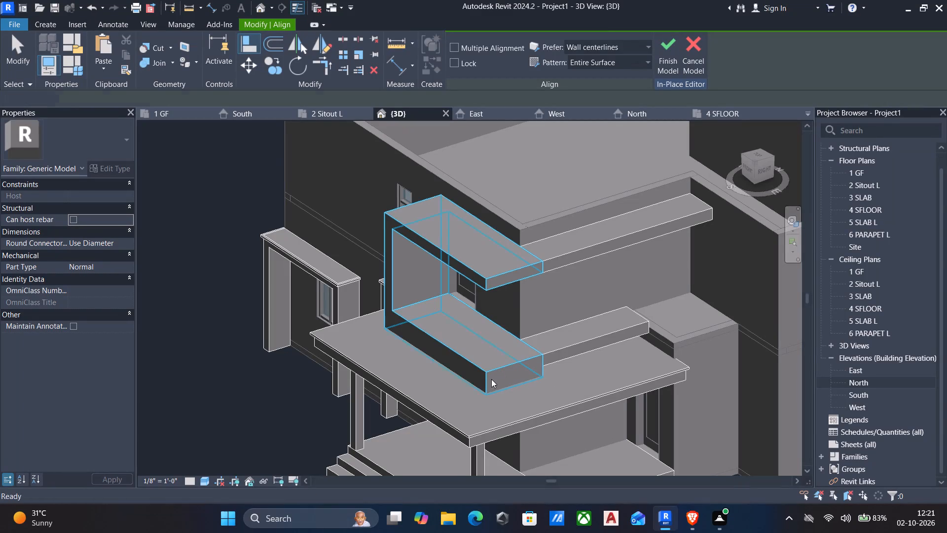
pyautogui.scroll(-4, 362, 407)
pyautogui.keyDown('shift'); pyautogui.moveTo(531, 400); pyautogui.dragTo(308, 358, button='middle'); pyautogui.keyUp('shift')
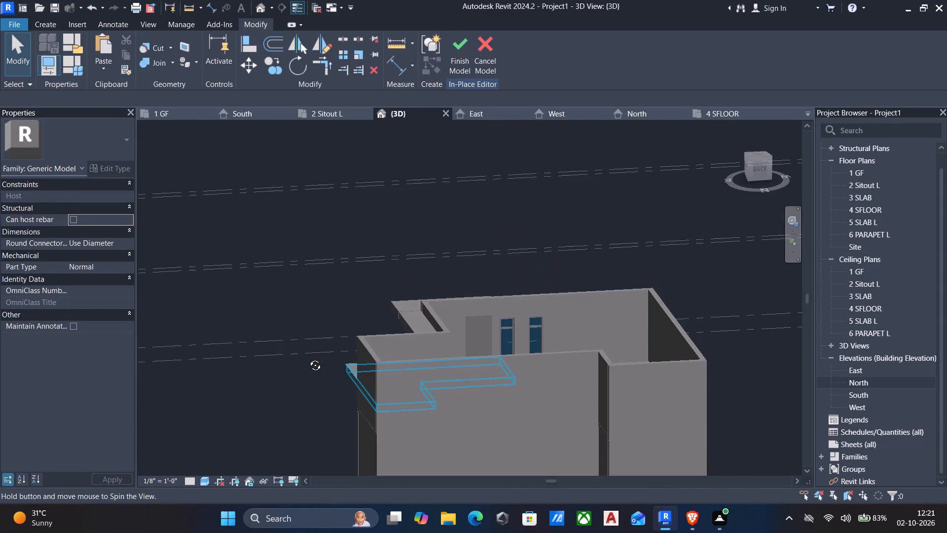
pyautogui.keyDown('shift'); pyautogui.moveTo(308, 358); pyautogui.dragTo(401, 391, button='middle'); pyautogui.keyUp('shift')
pyautogui.scroll(4, 450, 401)
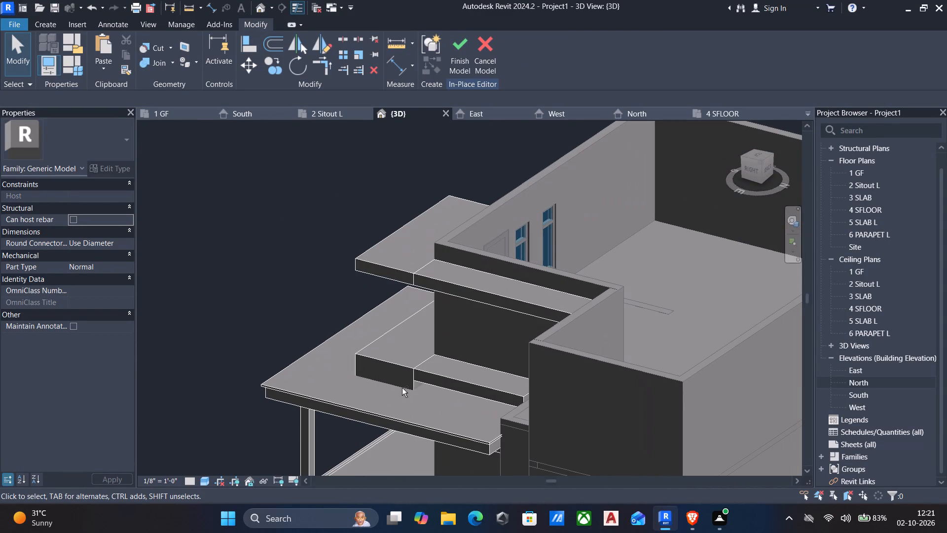
pyautogui.scroll(-3, 462, 365)
pyautogui.keyDown('shift'); pyautogui.moveTo(468, 382); pyautogui.dragTo(519, 336, button='middle'); pyautogui.keyUp('shift')
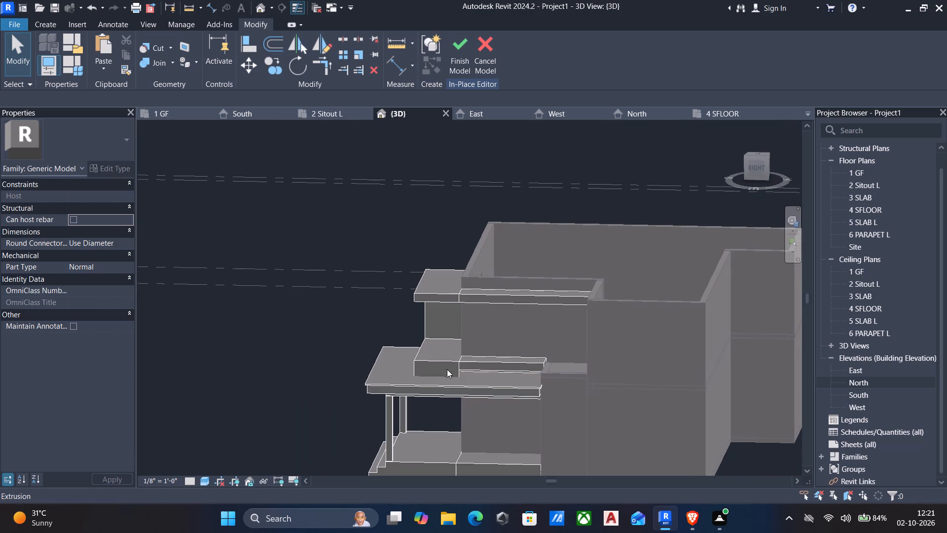
pyautogui.scroll(4, 413, 365)
pyautogui.keyDown('shift'); pyautogui.scroll(-3, 509, 350); pyautogui.keyUp('shift')
pyautogui.keyDown('shift'); pyautogui.moveTo(448, 360); pyautogui.dragTo(702, 341, button='middle'); pyautogui.keyUp('shift')
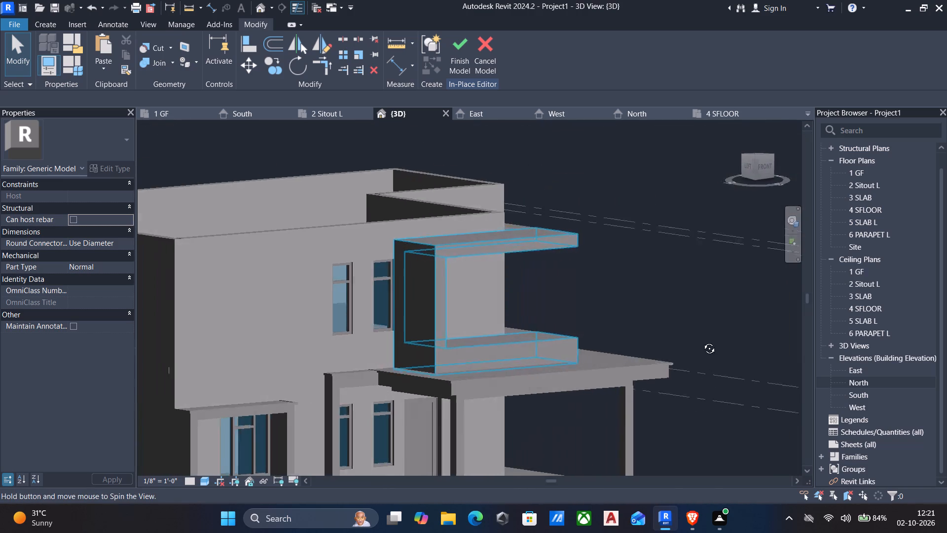
pyautogui.keyDown('shift'); pyautogui.moveTo(702, 341); pyautogui.dragTo(620, 355, button='middle'); pyautogui.keyUp('shift')
pyautogui.scroll(2, 573, 350)
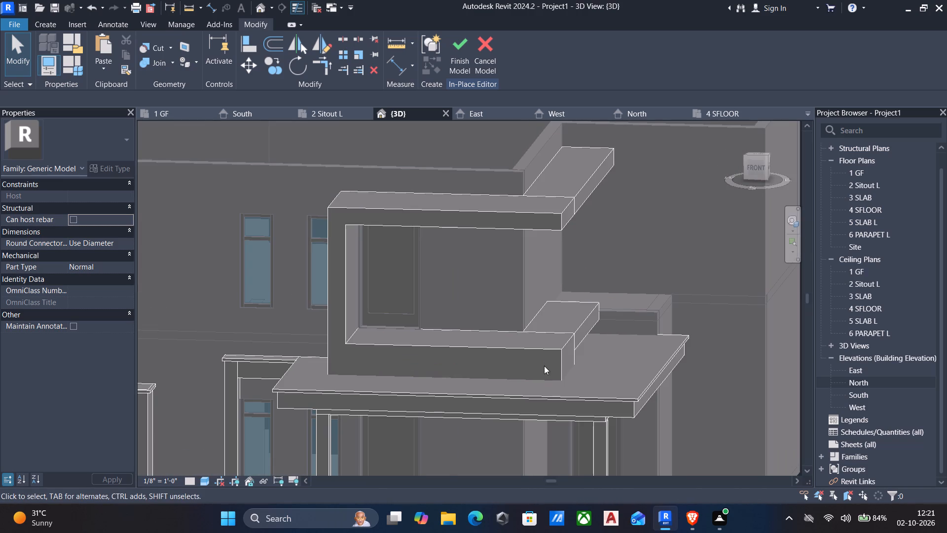
pyautogui.click(561, 368)
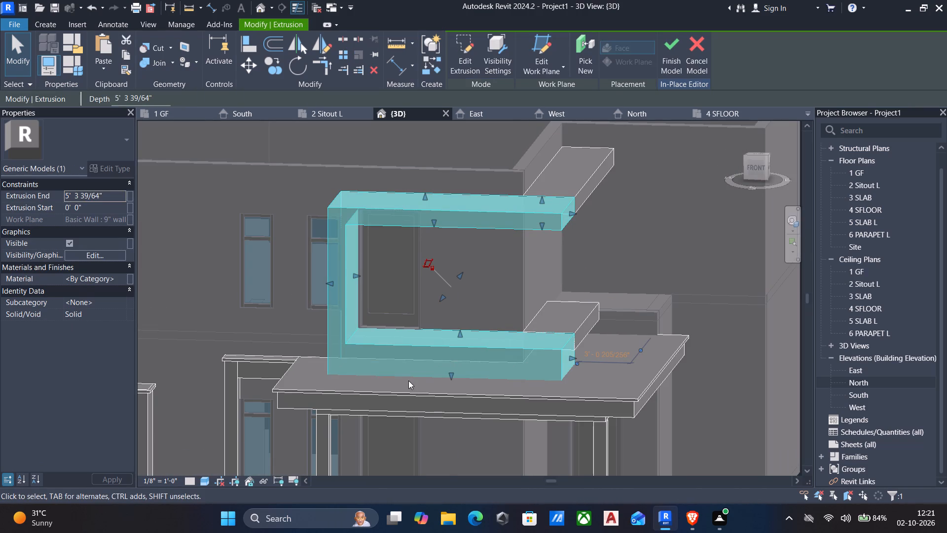
pyautogui.scroll(-2, 449, 404)
pyautogui.keyDown('shift'); pyautogui.moveTo(558, 410); pyautogui.dragTo(440, 397, button='middle'); pyautogui.keyUp('shift')
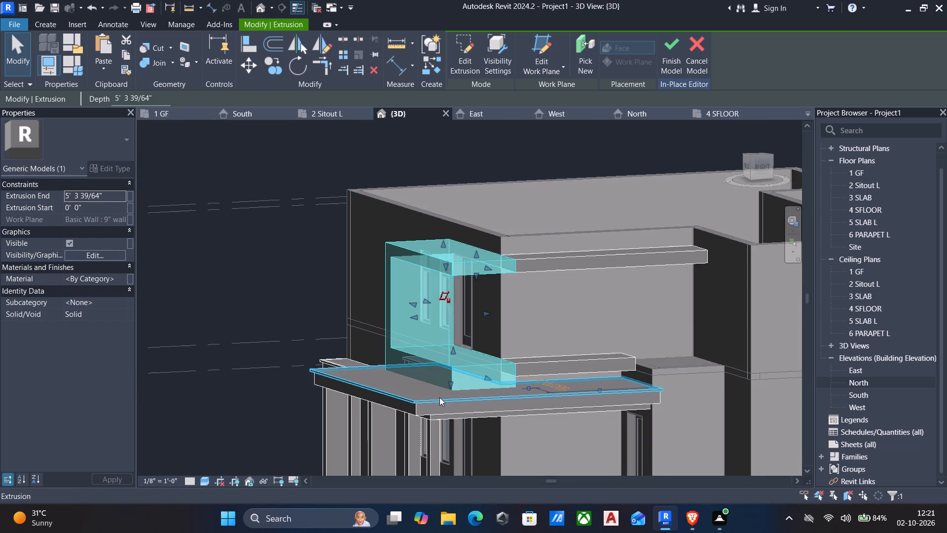
pyautogui.scroll(3, 544, 422)
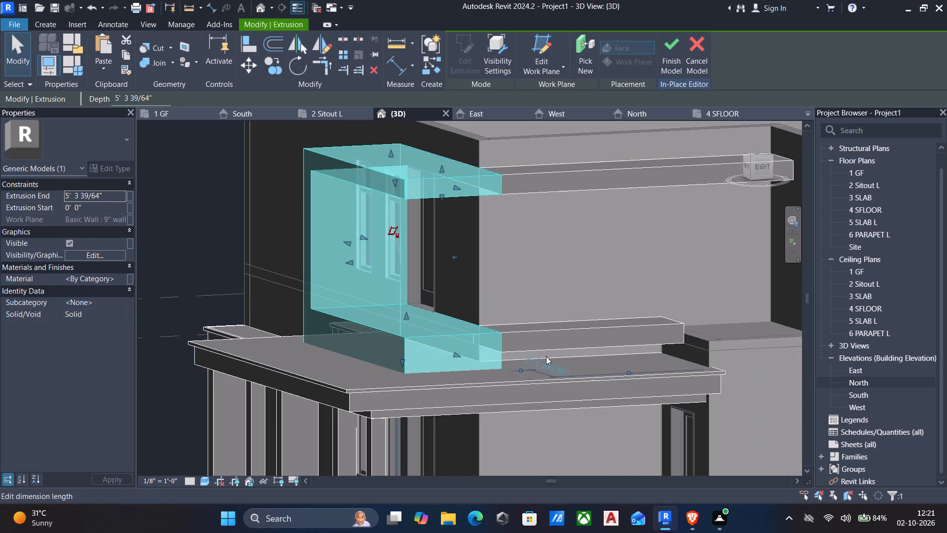
pyautogui.press('Escape')
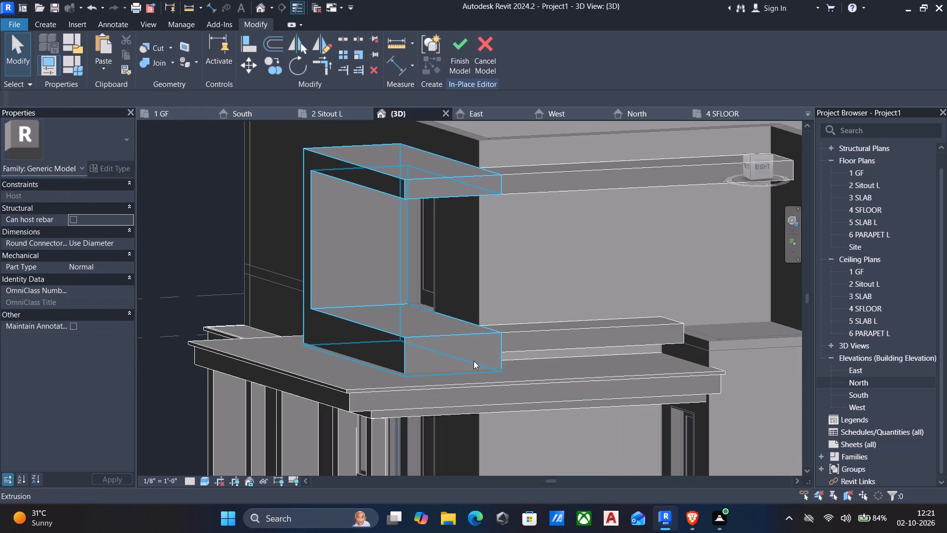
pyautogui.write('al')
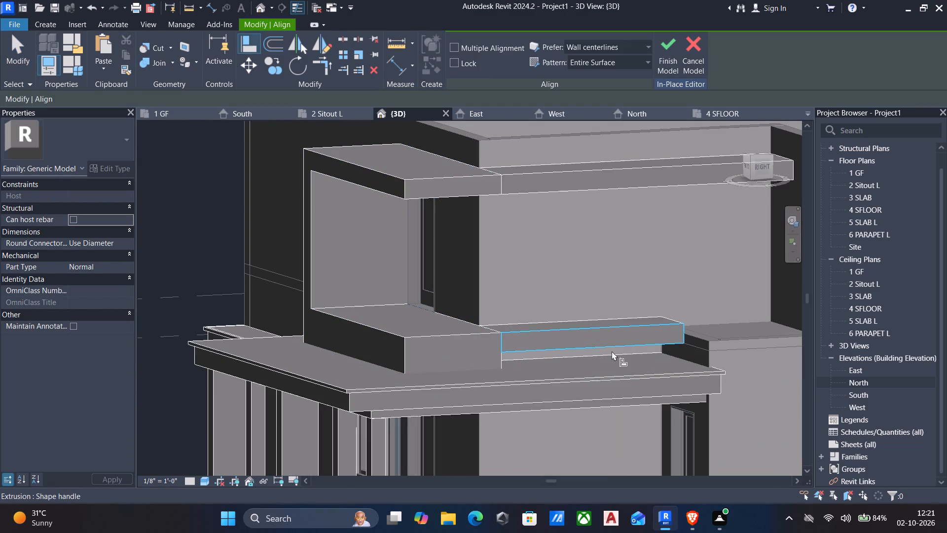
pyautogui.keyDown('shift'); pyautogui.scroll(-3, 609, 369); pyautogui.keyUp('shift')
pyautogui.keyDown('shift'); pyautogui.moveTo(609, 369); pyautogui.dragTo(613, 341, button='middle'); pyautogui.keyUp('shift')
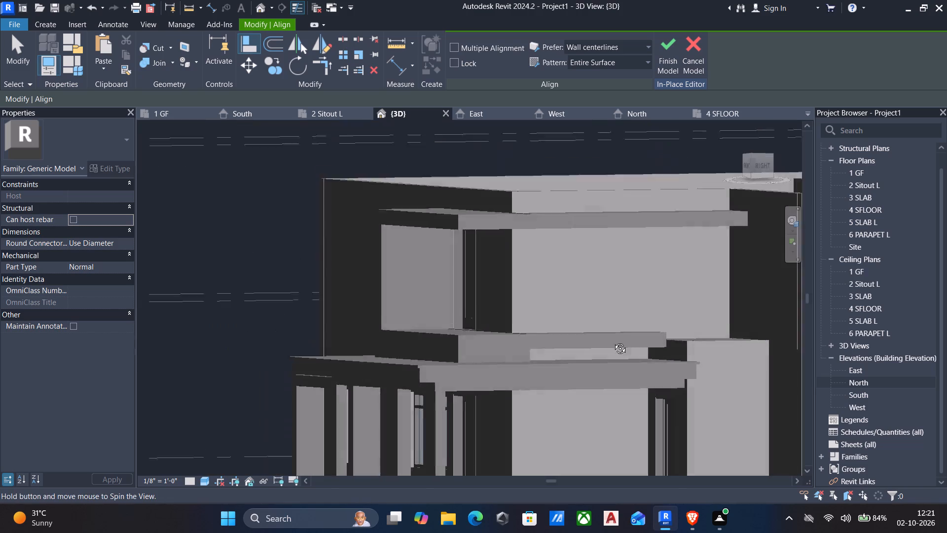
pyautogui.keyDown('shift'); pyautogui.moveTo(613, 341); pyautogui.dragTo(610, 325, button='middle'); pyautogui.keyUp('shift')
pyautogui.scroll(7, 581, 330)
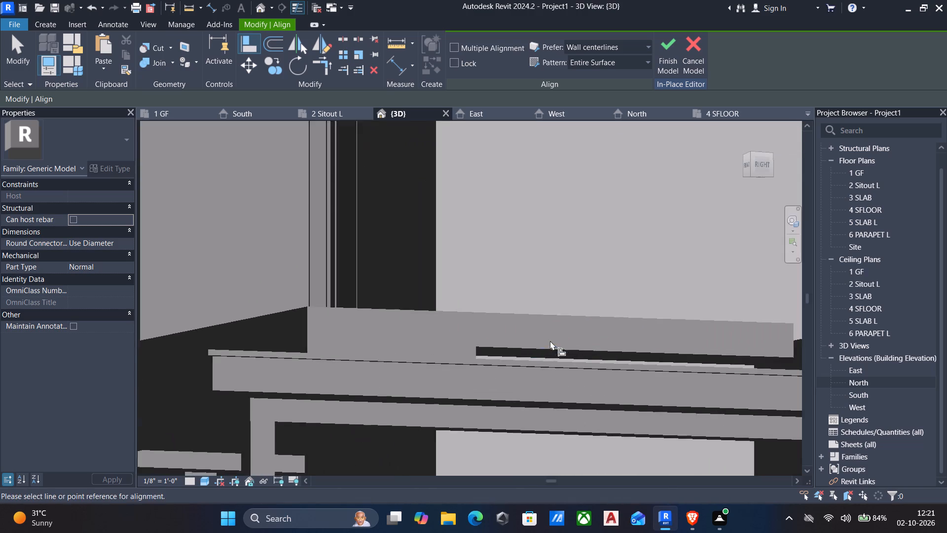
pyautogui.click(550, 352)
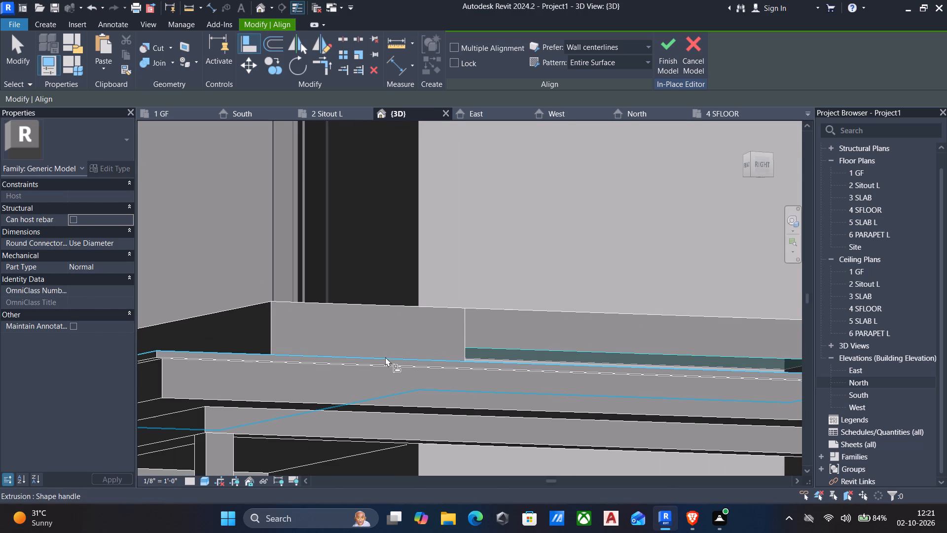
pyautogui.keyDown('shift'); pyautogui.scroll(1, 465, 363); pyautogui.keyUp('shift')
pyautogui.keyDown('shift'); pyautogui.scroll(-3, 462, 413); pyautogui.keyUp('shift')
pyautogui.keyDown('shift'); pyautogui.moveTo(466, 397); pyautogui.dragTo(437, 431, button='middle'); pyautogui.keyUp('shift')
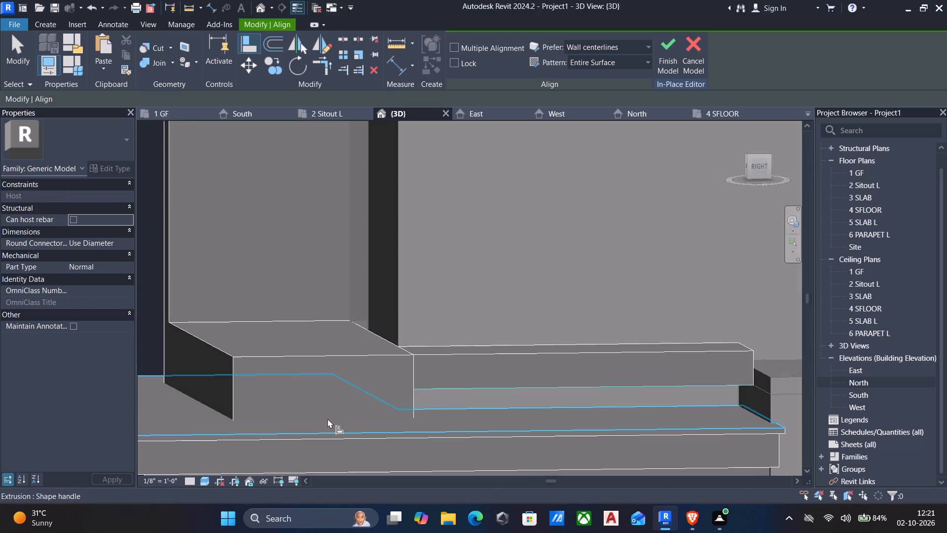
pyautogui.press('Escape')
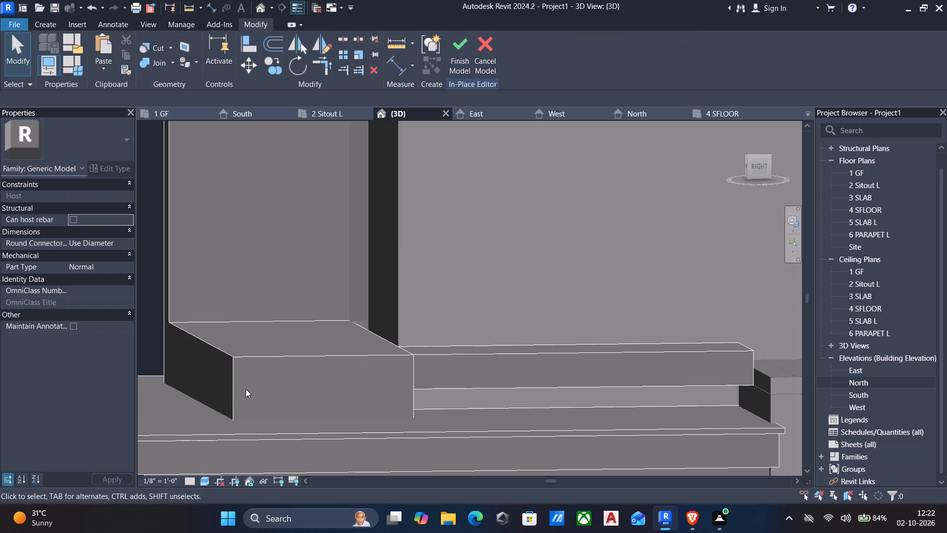
# Stretch the underside of the door frame's bottom bar slightly upward so it clears the porch roof.
pyautogui.click(236, 390)
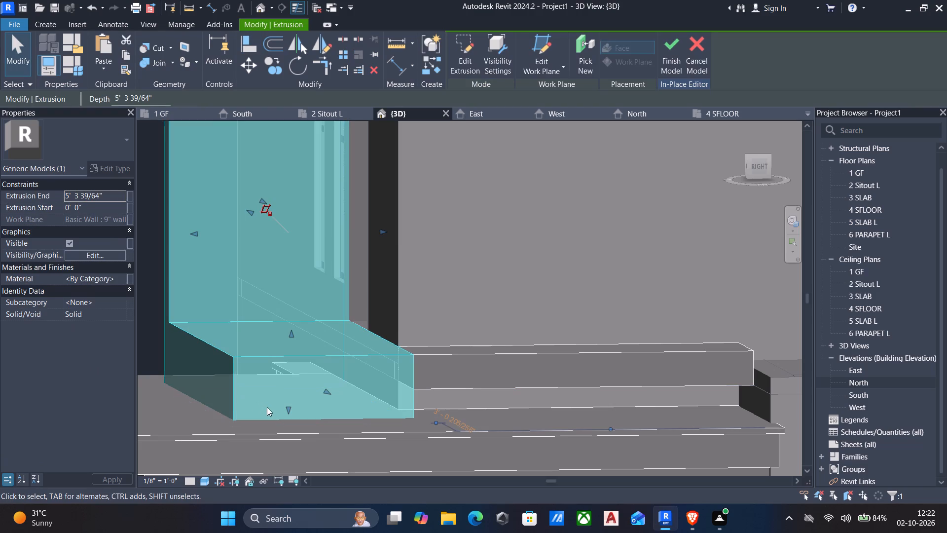
pyautogui.moveTo(287, 409); pyautogui.dragTo(285, 396)
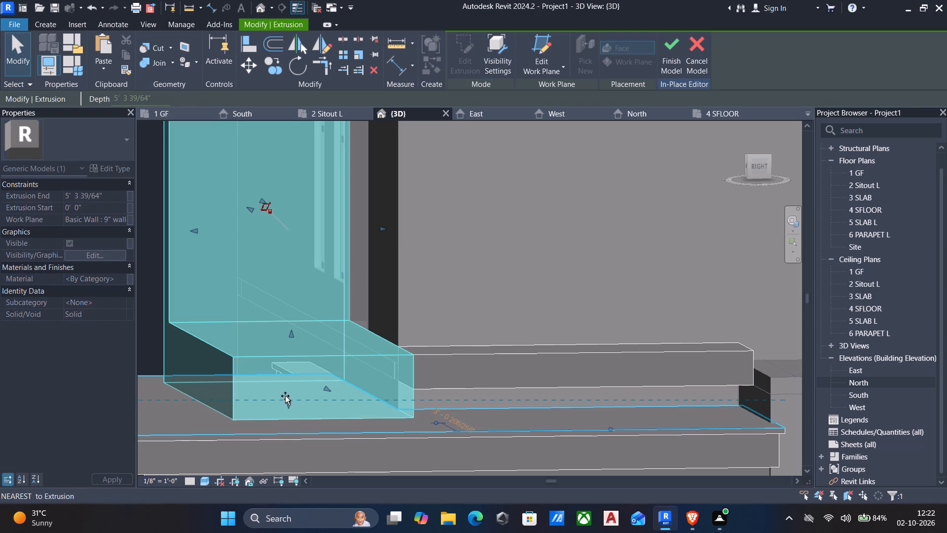
pyautogui.moveTo(285, 396); pyautogui.dragTo(283, 388)
pyautogui.press('Escape')
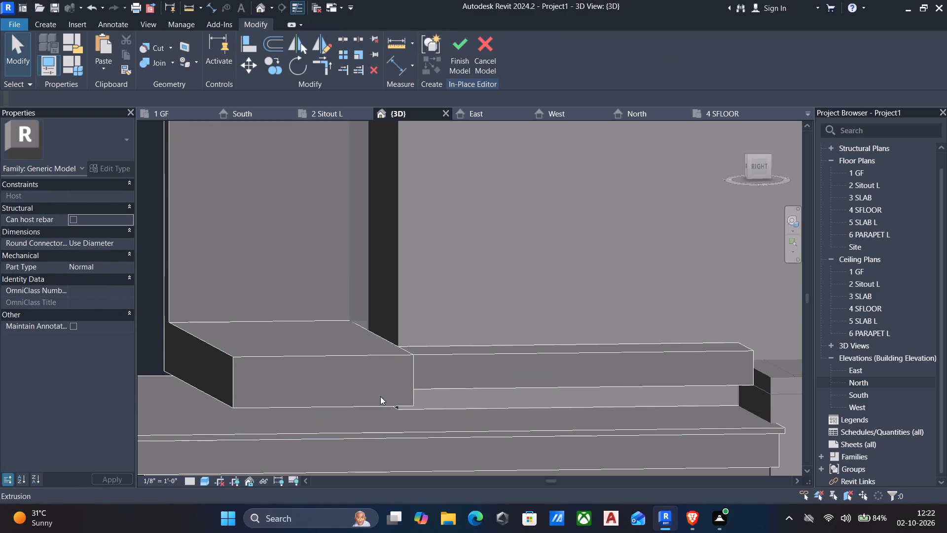
# Align the underside of the door frame's bottom bar with the underside of the bottom side bar.
pyautogui.keyDown('shift'); pyautogui.moveTo(380, 396); pyautogui.dragTo(407, 386, button='middle'); pyautogui.keyUp('shift')
pyautogui.write('al')
pyautogui.keyDown('shift'); pyautogui.moveTo(382, 414); pyautogui.dragTo(406, 398, button='middle'); pyautogui.keyUp('shift')
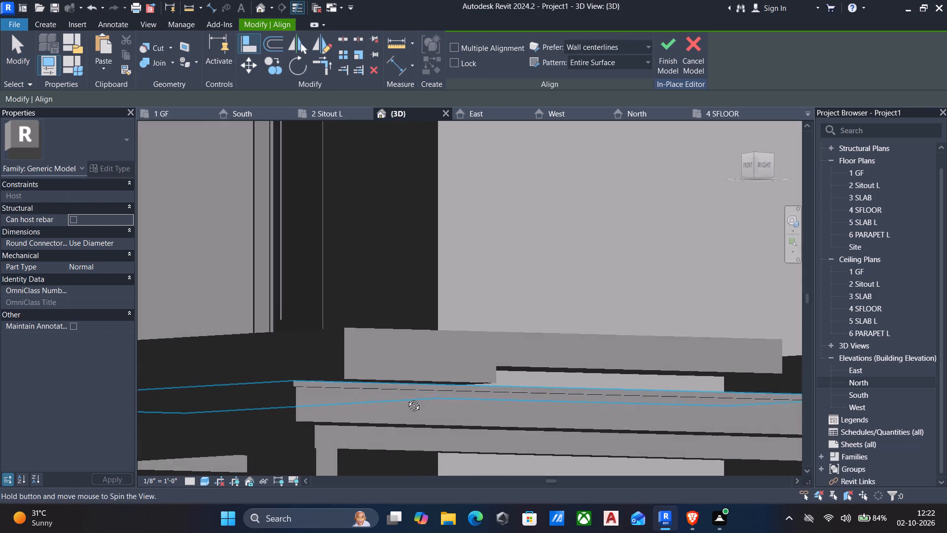
pyautogui.keyDown('shift'); pyautogui.moveTo(406, 398); pyautogui.dragTo(409, 396, button='middle'); pyautogui.keyUp('shift')
pyautogui.click(534, 366)
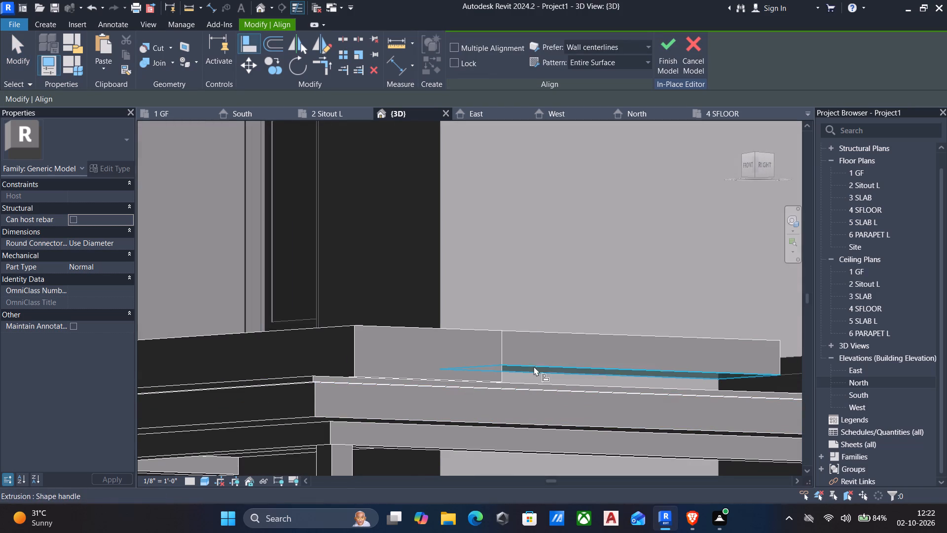
pyautogui.keyDown('shift'); pyautogui.moveTo(442, 381); pyautogui.dragTo(404, 398, button='middle'); pyautogui.keyUp('shift')
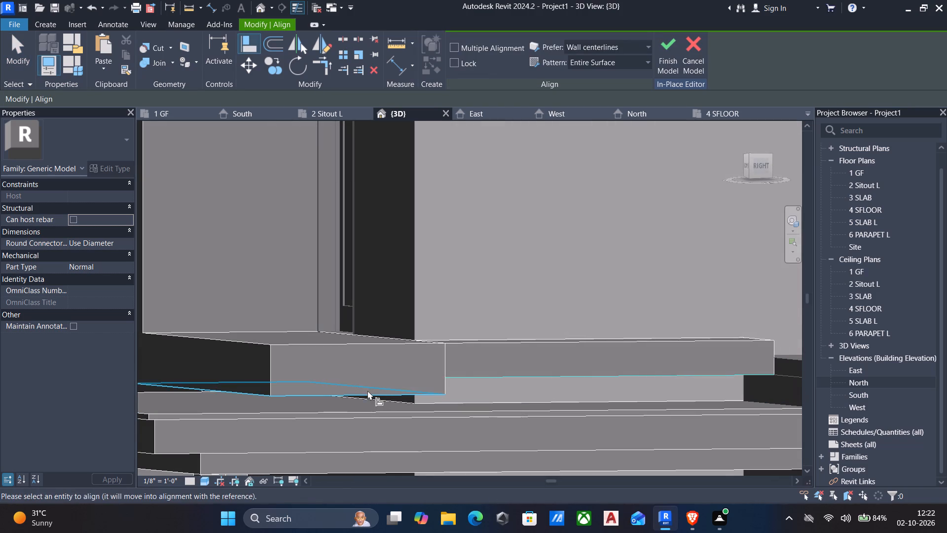
pyautogui.click(367, 392)
pyautogui.press('Escape')
# Examine the door frame and its side bars from the front and both sides, checking alignment and clearance above the porch roof.
pyautogui.scroll(-3, 346, 388)
pyautogui.keyDown('shift'); pyautogui.moveTo(346, 388); pyautogui.dragTo(357, 385, button='middle'); pyautogui.keyUp('shift')
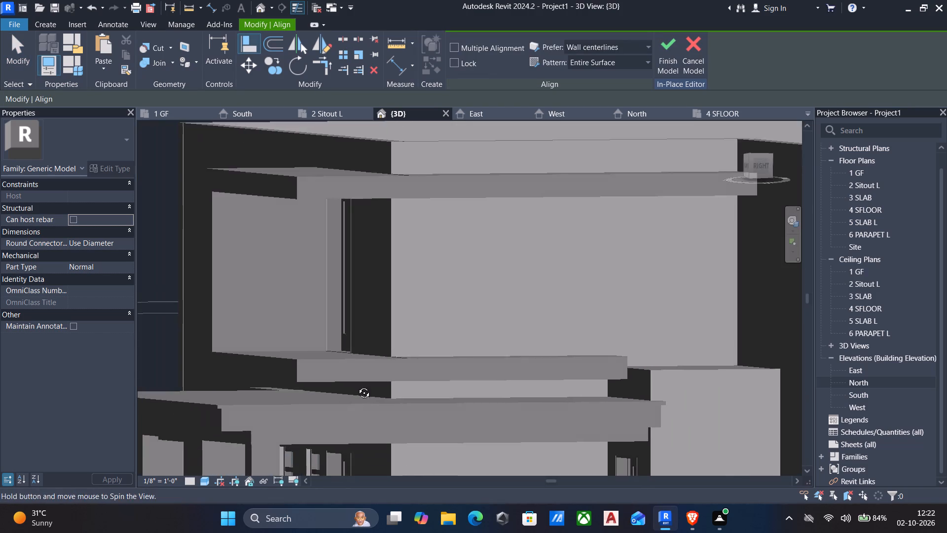
pyautogui.keyDown('shift'); pyautogui.moveTo(357, 385); pyautogui.dragTo(385, 380, button='middle'); pyautogui.keyUp('shift')
pyautogui.keyDown('shift'); pyautogui.scroll(-1, 385, 380); pyautogui.keyUp('shift')
pyautogui.scroll(-3, 393, 380)
pyautogui.moveTo(373, 385); pyautogui.dragTo(485, 419, button='middle')
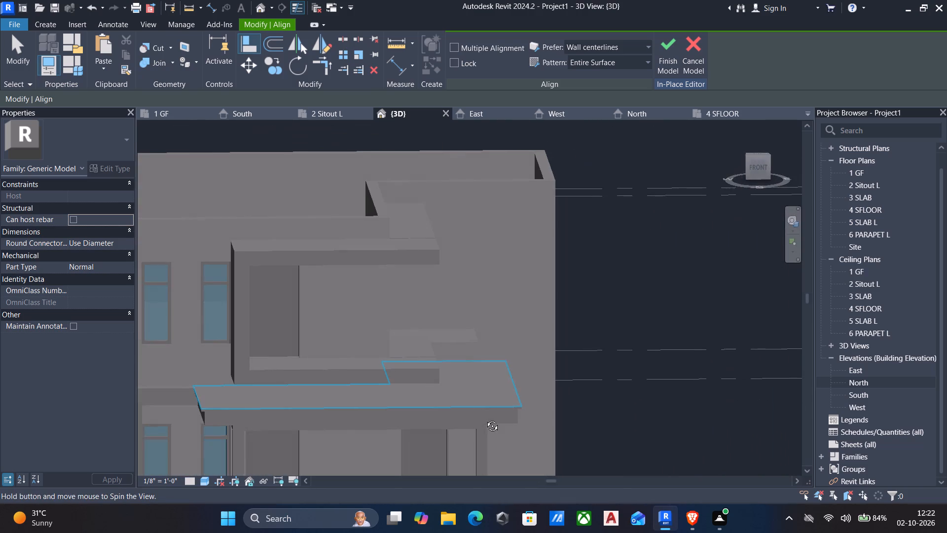
pyautogui.moveTo(485, 419); pyautogui.dragTo(339, 403, button='middle')
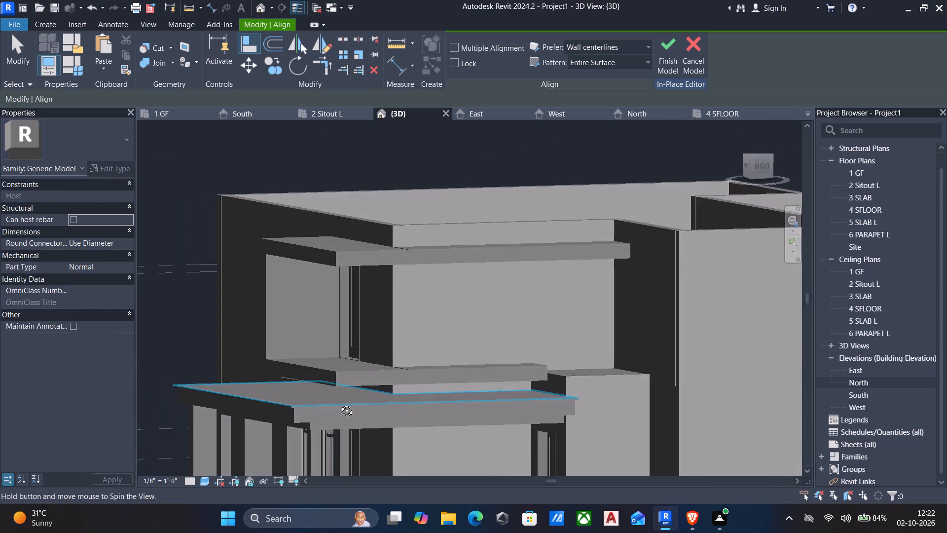
pyautogui.moveTo(339, 403); pyautogui.dragTo(502, 400, button='middle')
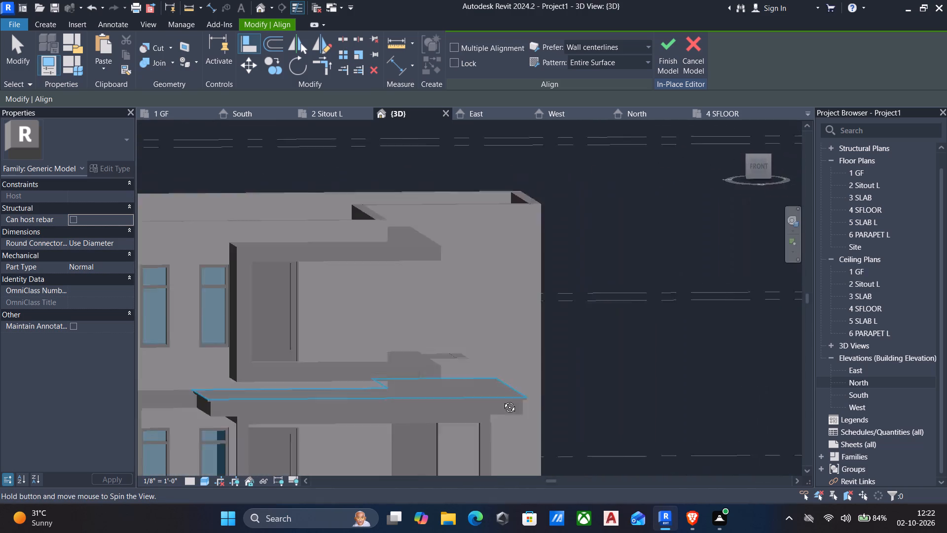
pyautogui.moveTo(502, 400); pyautogui.dragTo(551, 398, button='middle')
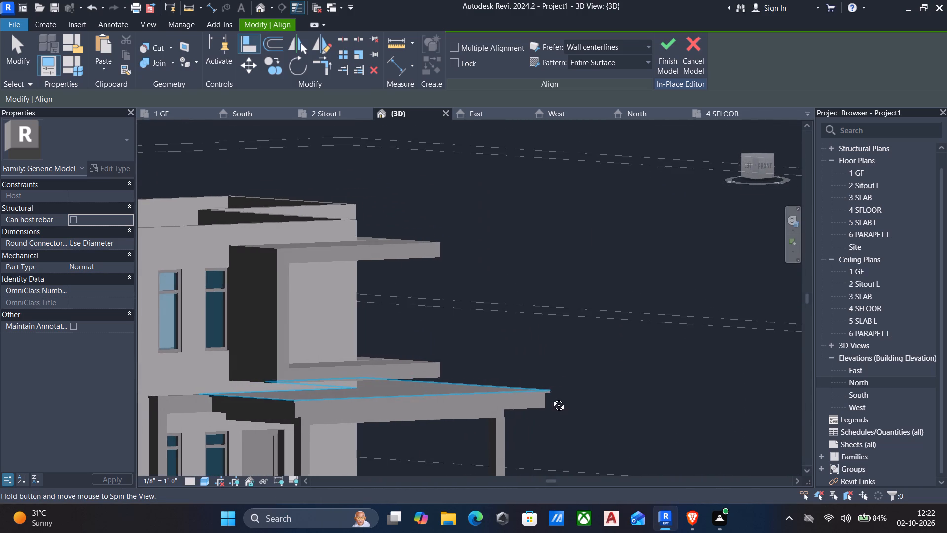
pyautogui.moveTo(551, 398); pyautogui.dragTo(487, 421, button='middle')
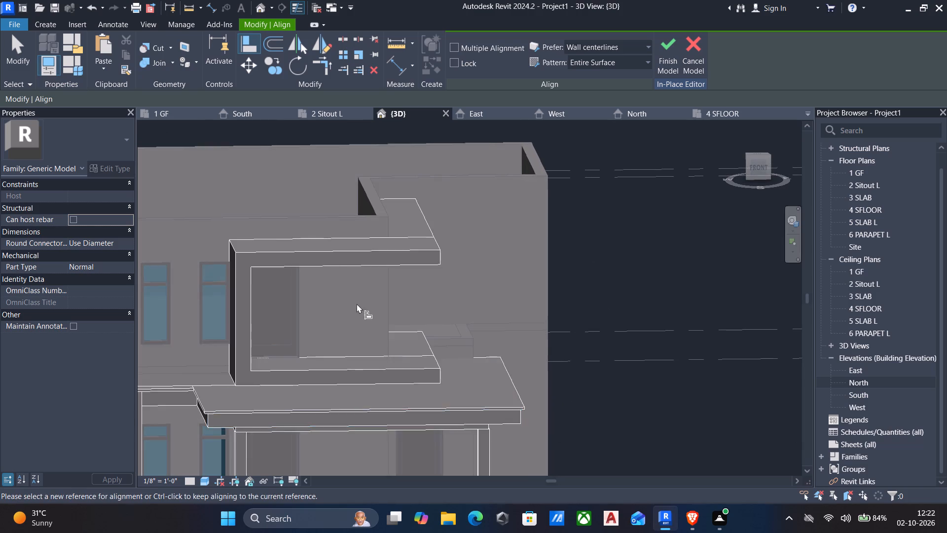
pyautogui.scroll(3, 351, 301)
pyautogui.scroll(-3, 339, 305)
pyautogui.press('Escape')
pyautogui.scroll(-4, 344, 318)
pyautogui.moveTo(344, 319); pyautogui.dragTo(383, 273, button='middle')
pyautogui.keyDown('shift'); pyautogui.moveTo(383, 272); pyautogui.dragTo(382, 272, button='middle'); pyautogui.keyUp('shift')
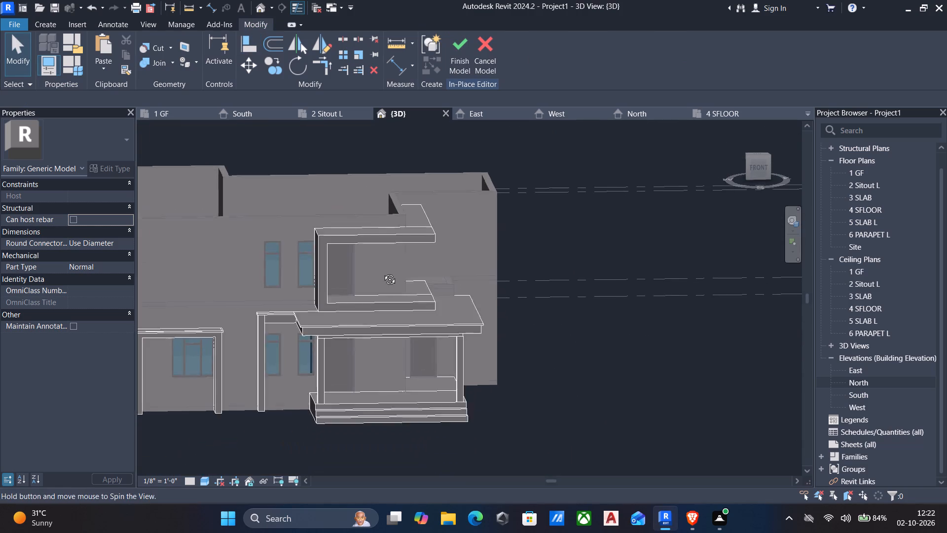
pyautogui.keyDown('shift'); pyautogui.moveTo(382, 272); pyautogui.dragTo(331, 281, button='middle'); pyautogui.keyUp('shift')
pyautogui.scroll(1, 342, 250)
# Finish the in-place facade model and return to the project.
pyautogui.click(459, 43)
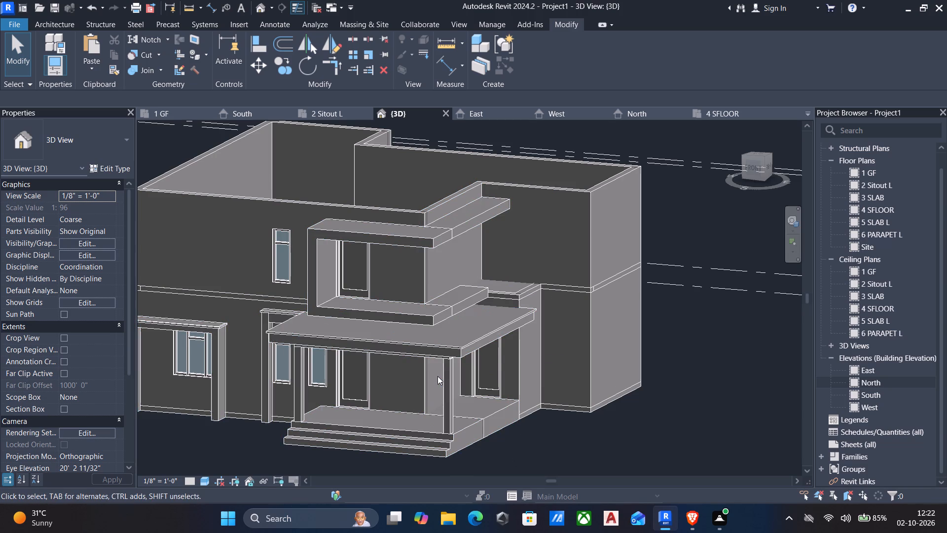
pyautogui.keyDown('shift'); pyautogui.moveTo(463, 354); pyautogui.dragTo(512, 347, button='middle'); pyautogui.keyUp('shift')
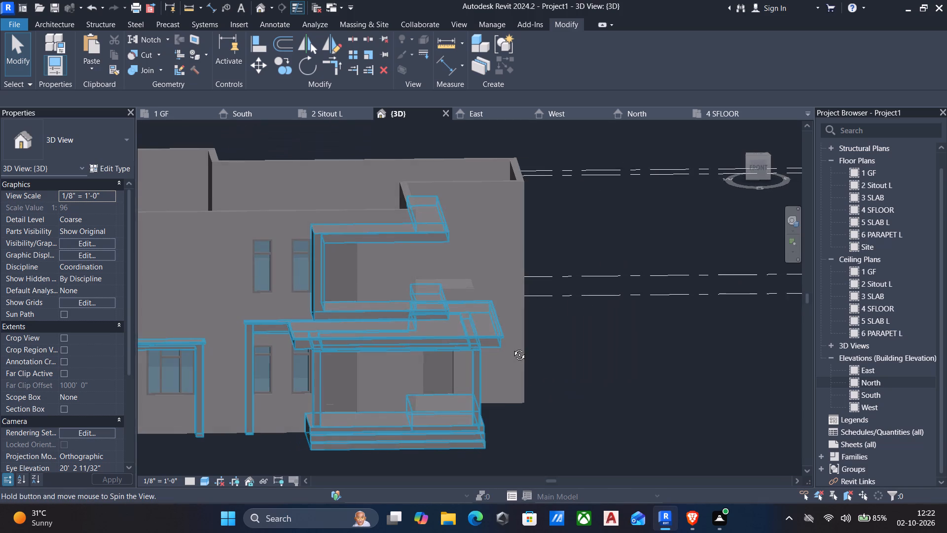
pyautogui.keyDown('shift'); pyautogui.moveTo(512, 347); pyautogui.dragTo(445, 360, button='middle'); pyautogui.keyUp('shift')
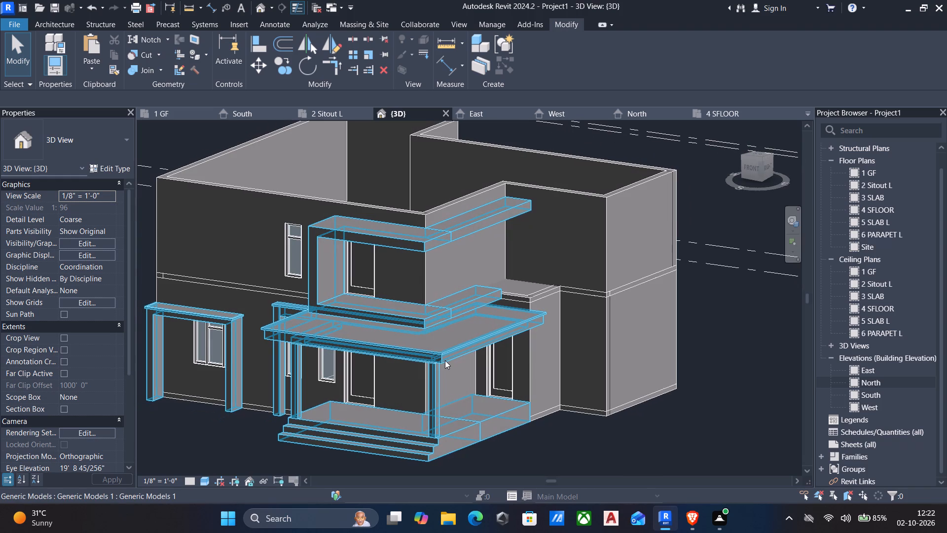
pyautogui.keyDown('shift'); pyautogui.moveTo(468, 325); pyautogui.dragTo(479, 328, button='middle'); pyautogui.keyUp('shift')
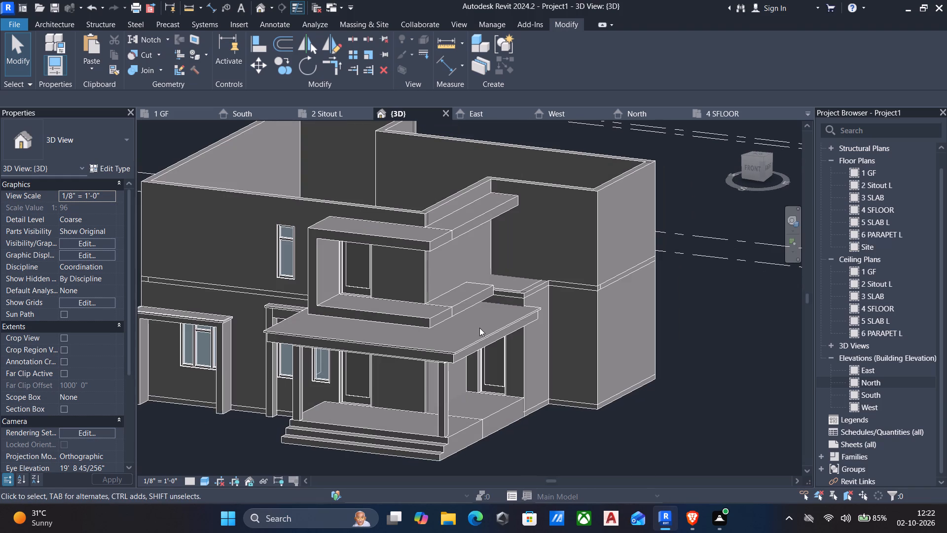
# Examine the completed facade frame, its side bars and the porch in 3D from the front and the side.
pyautogui.keyDown('shift'); pyautogui.moveTo(486, 324); pyautogui.dragTo(383, 340, button='middle'); pyautogui.keyUp('shift')
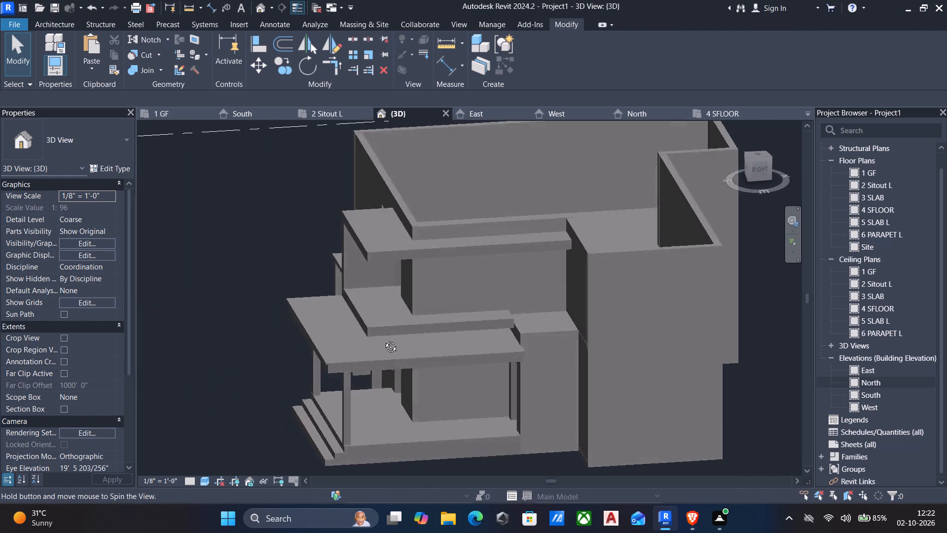
pyautogui.keyDown('shift'); pyautogui.moveTo(383, 340); pyautogui.dragTo(493, 328, button='middle'); pyautogui.keyUp('shift')
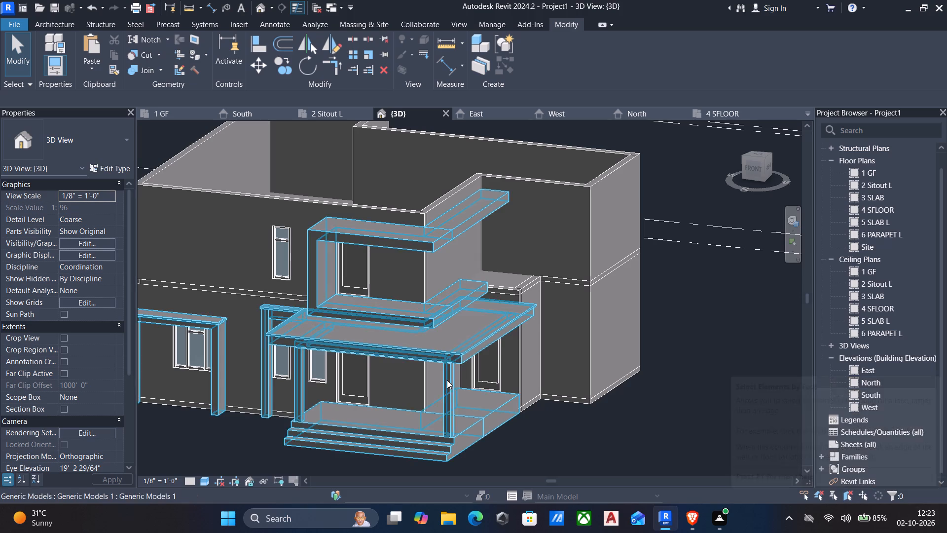
pyautogui.moveTo(565, 374); pyautogui.dragTo(582, 347, button='middle')
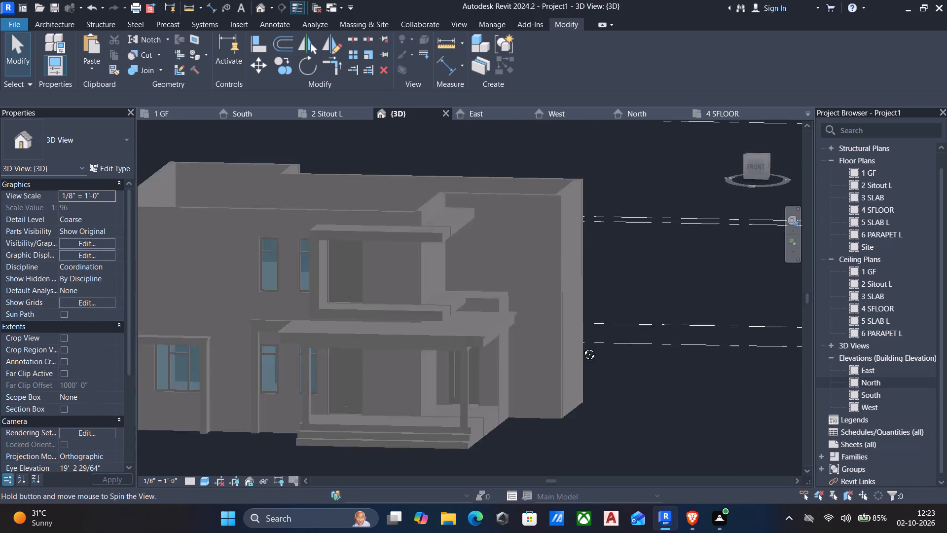
pyautogui.moveTo(582, 347); pyautogui.dragTo(587, 340, button='middle')
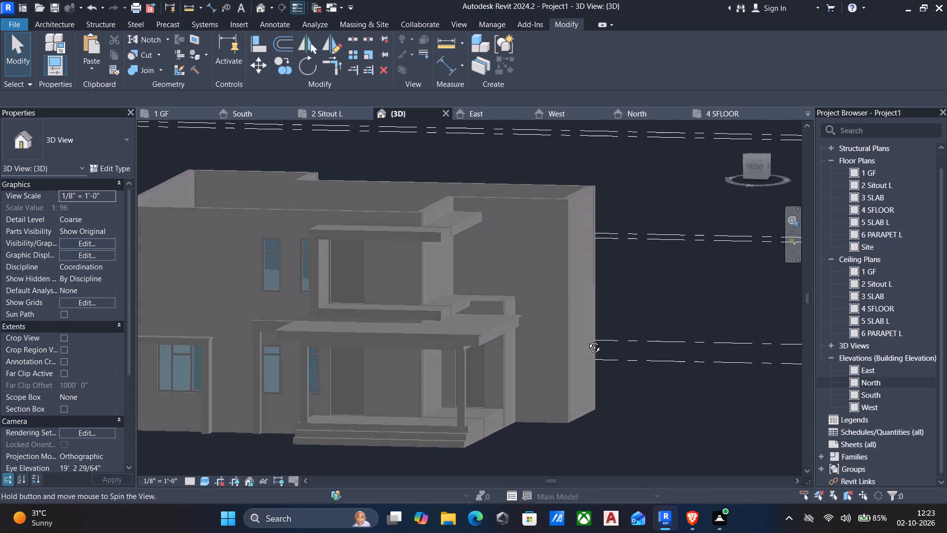
pyautogui.moveTo(587, 340); pyautogui.dragTo(636, 331, button='middle')
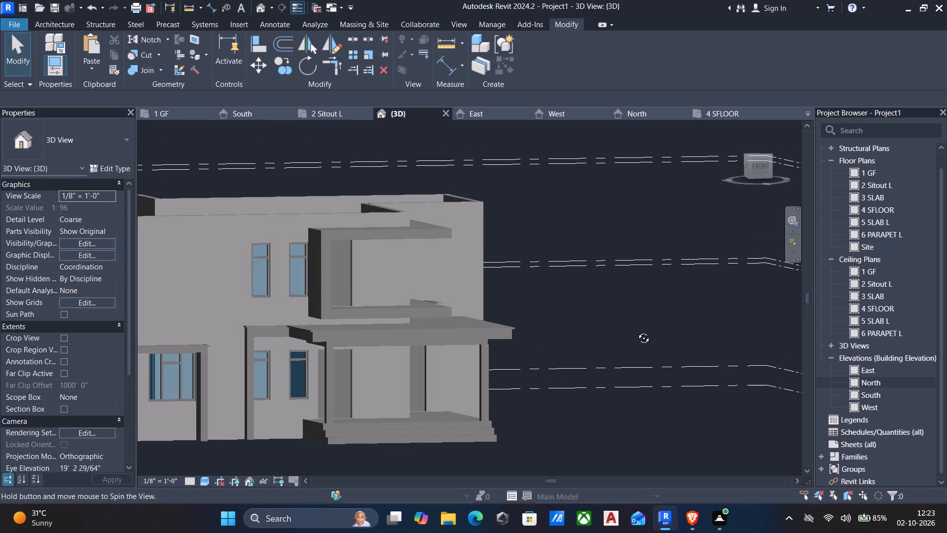
pyautogui.moveTo(636, 331); pyautogui.dragTo(561, 346, button='middle')
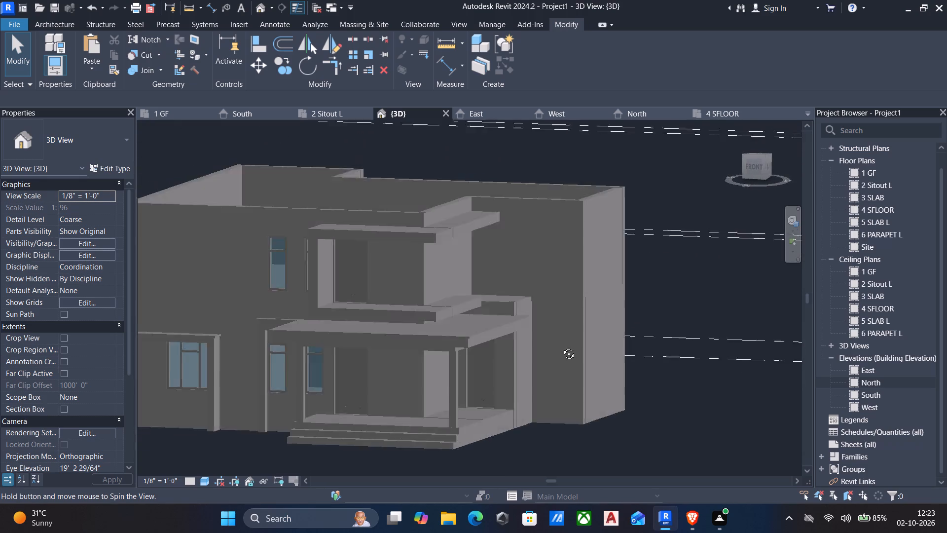
pyautogui.moveTo(561, 346); pyautogui.dragTo(583, 329, button='middle')
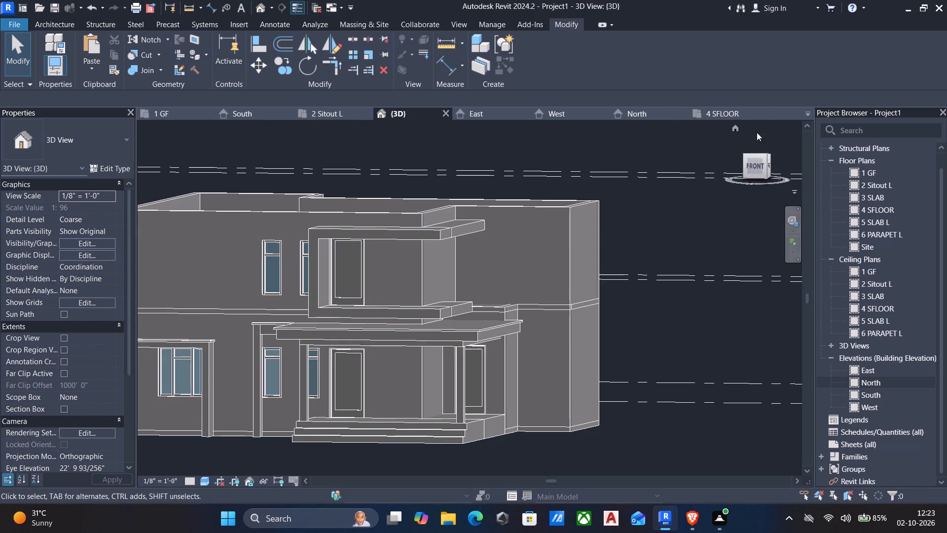
# Open the 2 Sitout L floor plan and dismiss the save reminder without saving the project.
pyautogui.doubleClick(882, 181)
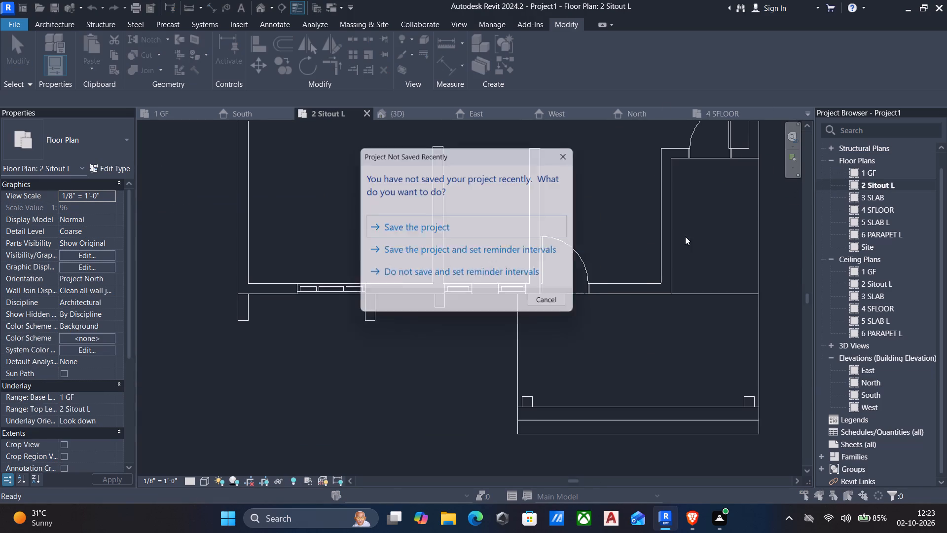
pyautogui.click(565, 304)
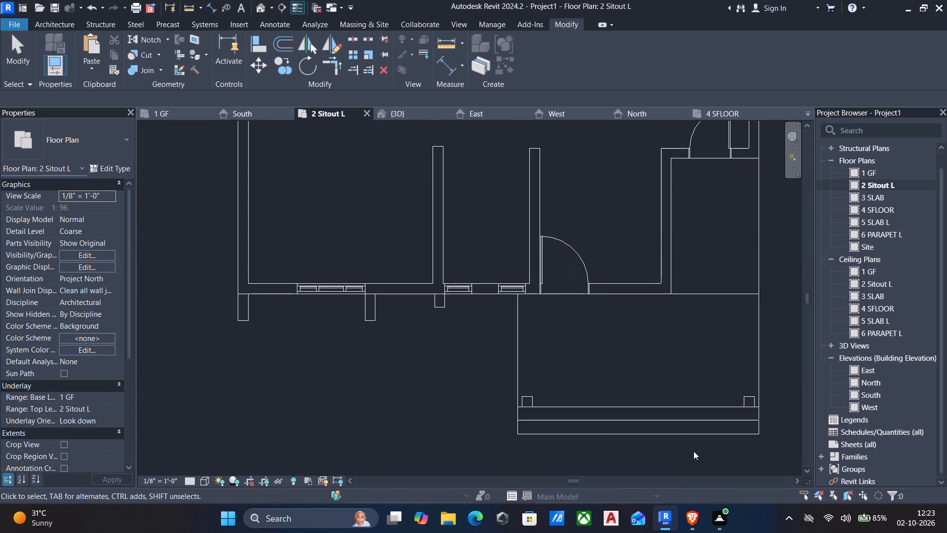
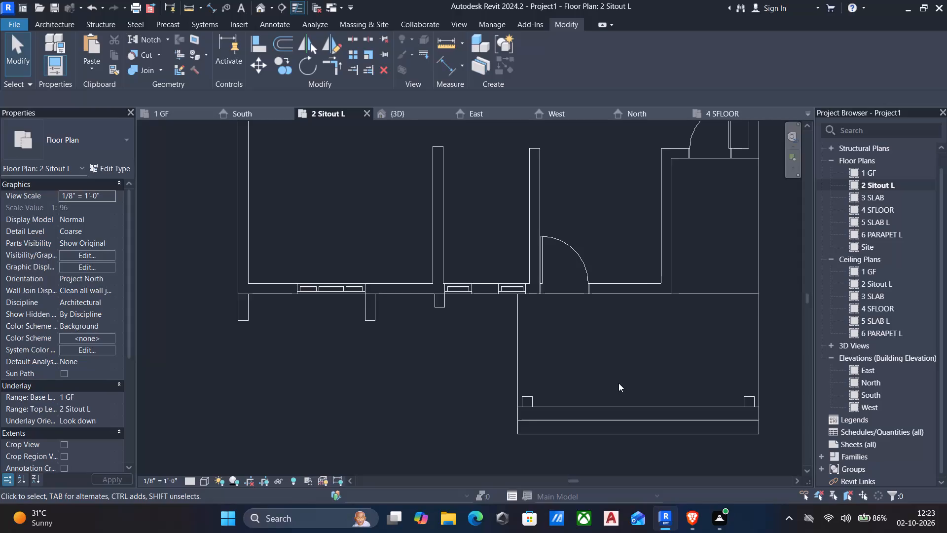
# Draw a 4'-0" Curtain Wall 1 segment along the centreline of the 9" wall beside the sitout's front door.
pyautogui.moveTo(619, 383); pyautogui.dragTo(562, 320, button='middle')
pyautogui.moveTo(574, 307); pyautogui.dragTo(558, 356, button='middle')
pyautogui.scroll(-1, 542, 357)
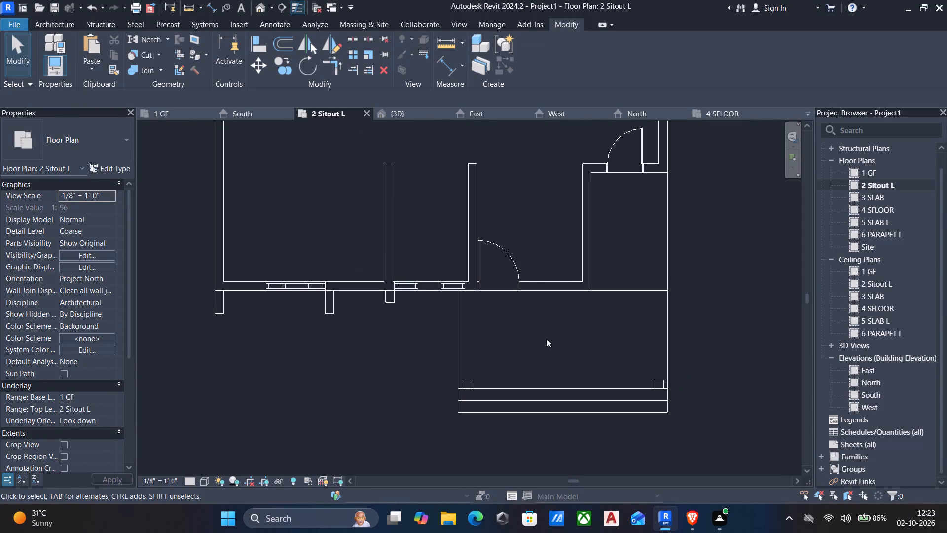
pyautogui.write('wa')
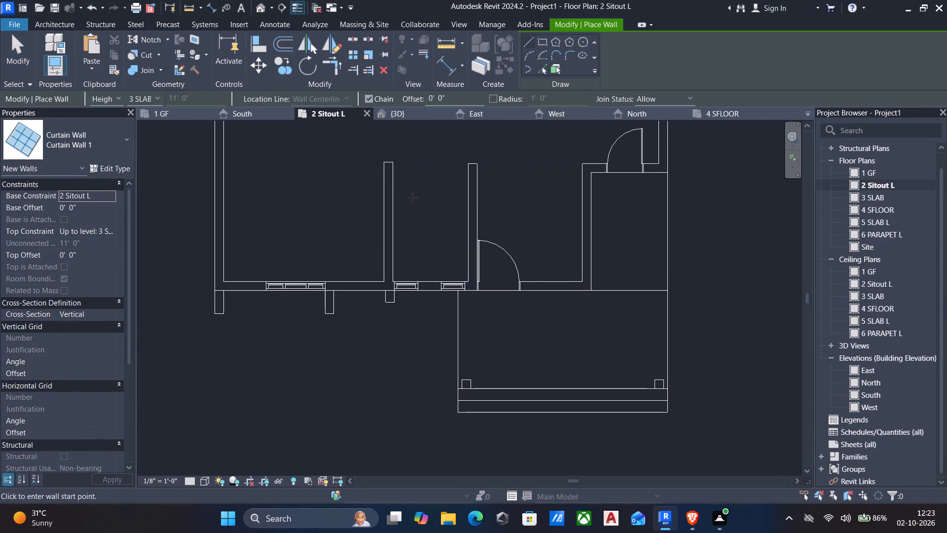
pyautogui.scroll(3, 621, 318)
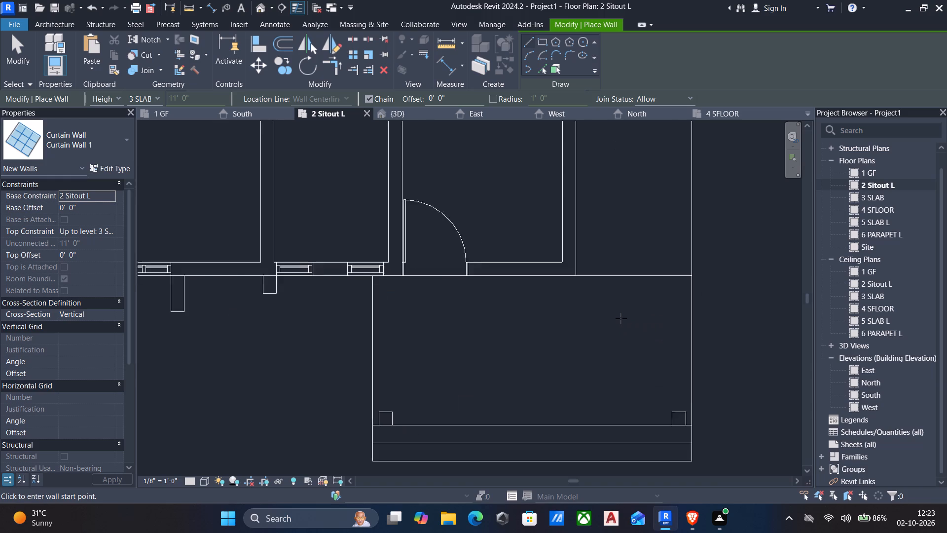
pyautogui.scroll(1, 621, 318)
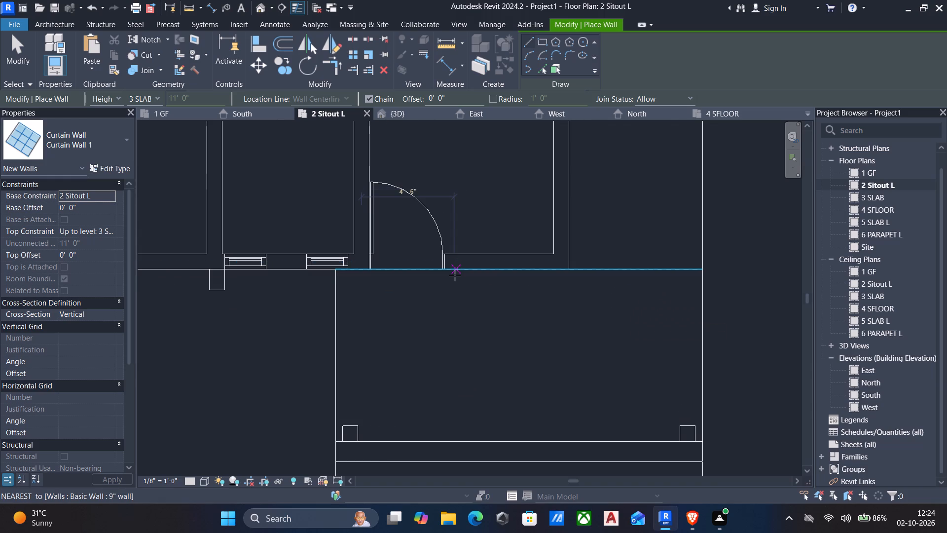
pyautogui.scroll(4, 455, 275)
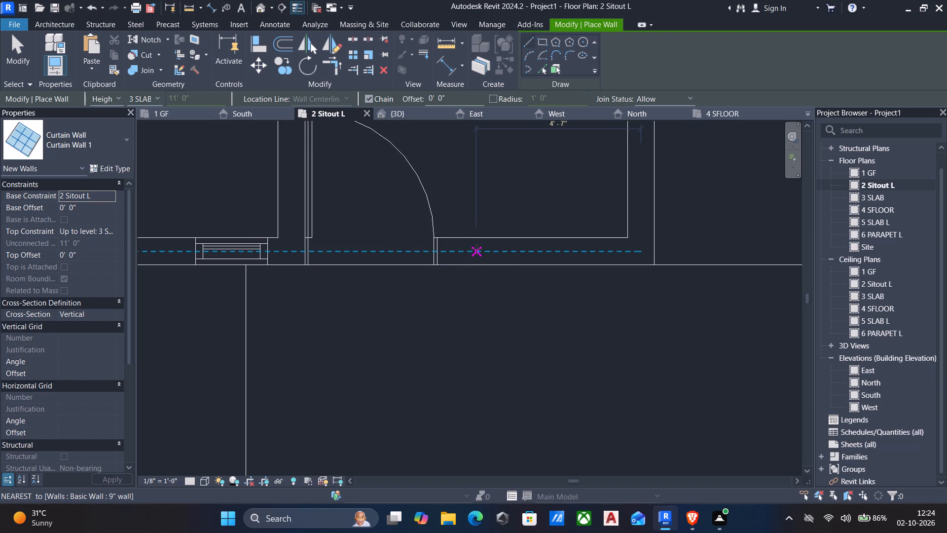
pyautogui.click(476, 249)
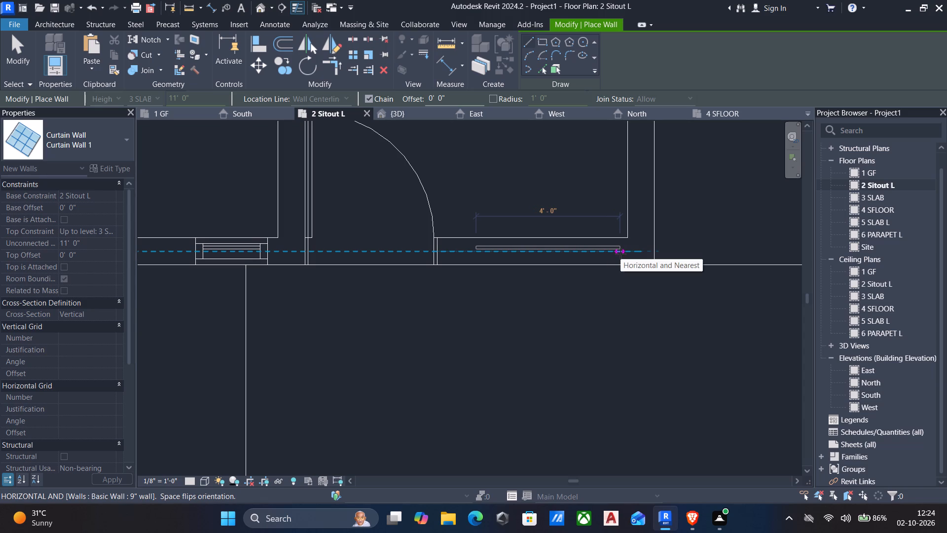
pyautogui.click(620, 254)
pyautogui.press('Escape')
pyautogui.press('Escape')
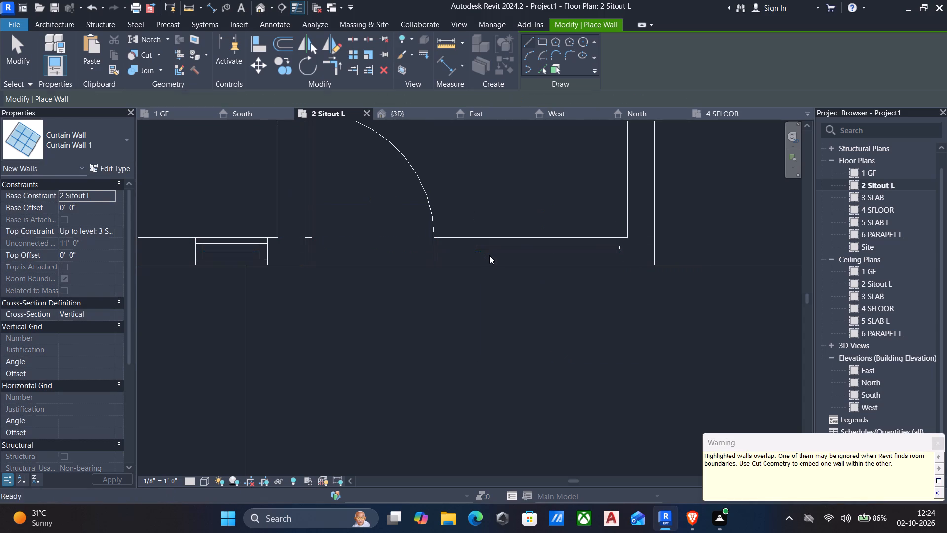
# Nudge the new curtain wall about 4" along the wall towards the front door.
pyautogui.click(491, 253)
pyautogui.press('Left')
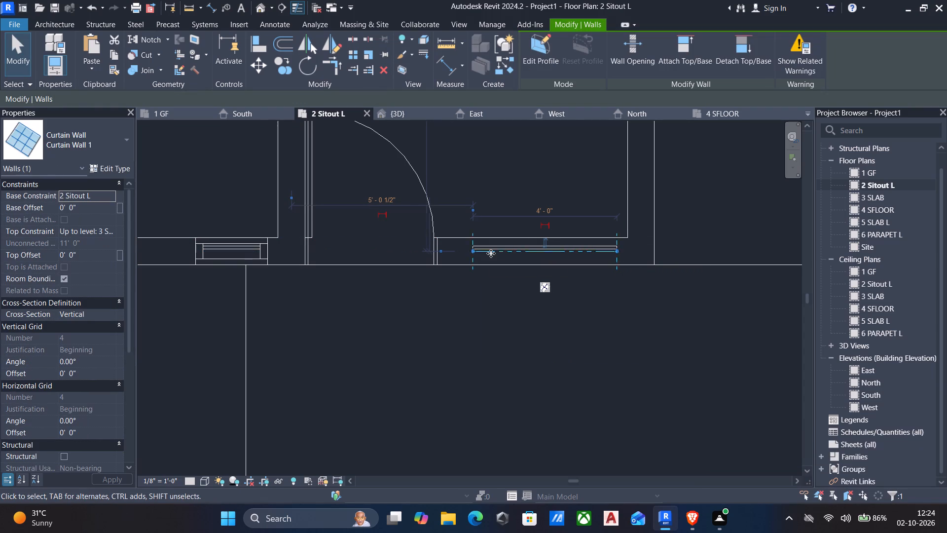
pyautogui.press('Left')
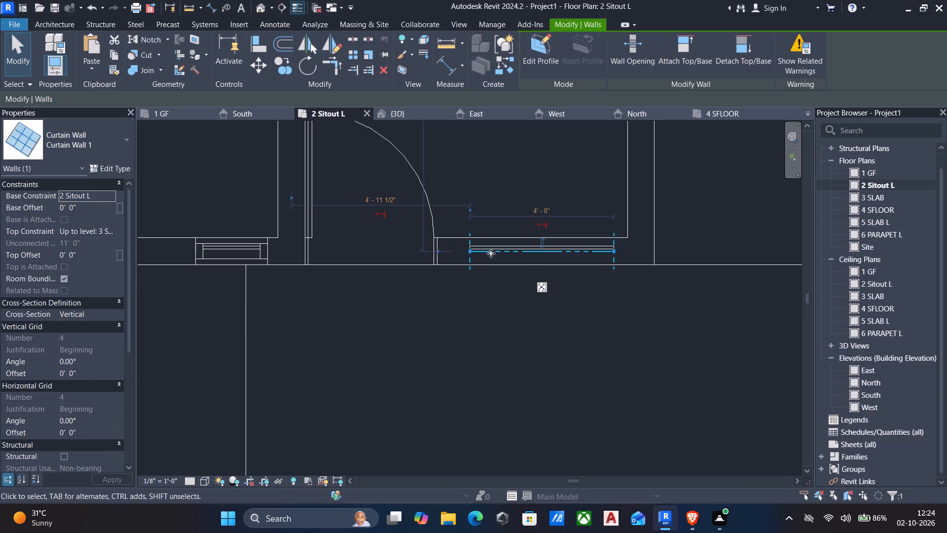
pyautogui.press('Left')
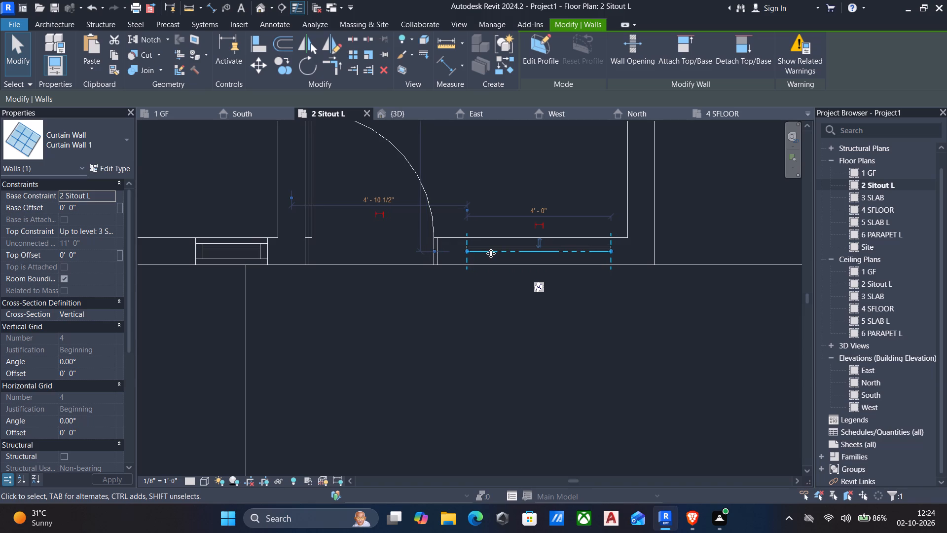
pyautogui.press('Left')
pyautogui.press('Escape')
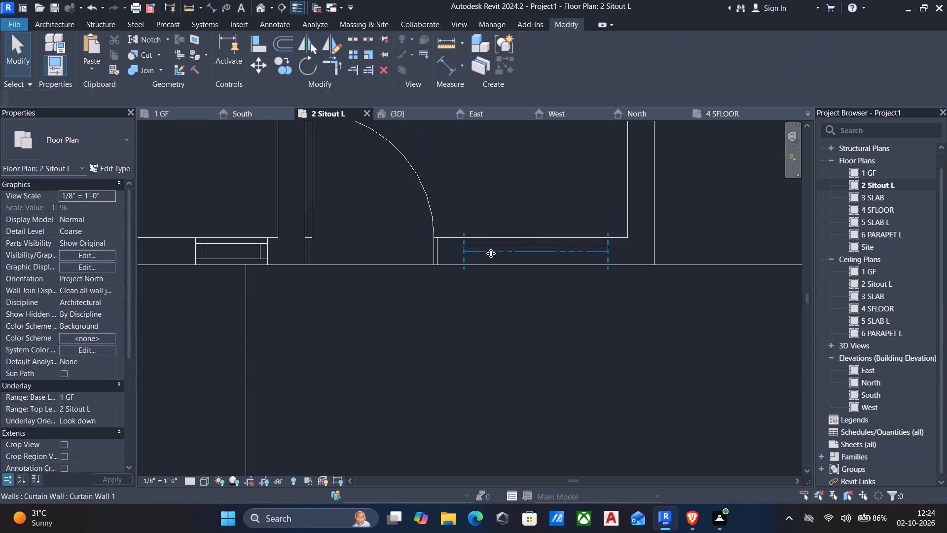
# Cut the 9" host wall with the curtain wall using Cut Geometry so the glazing is embedded in it.
pyautogui.click(136, 53)
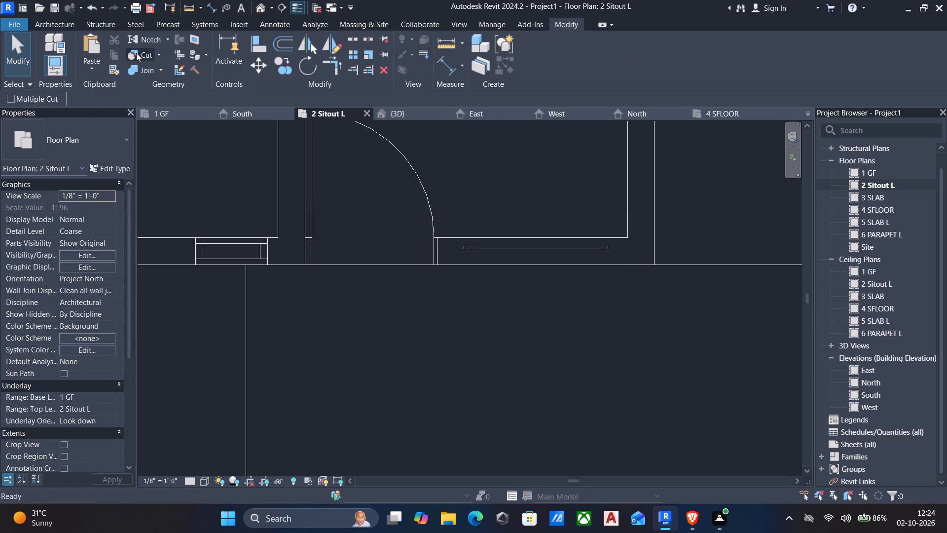
pyautogui.click(591, 237)
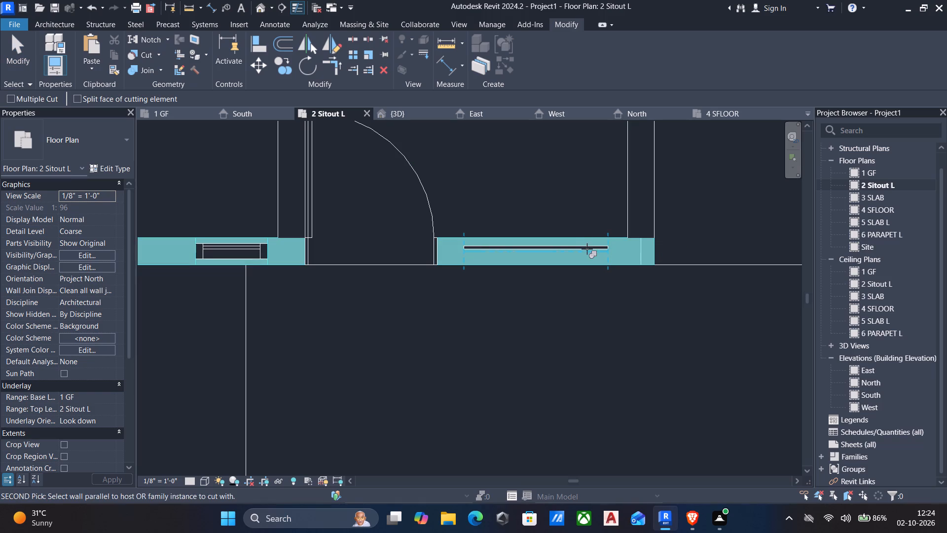
pyautogui.click(580, 249)
pyautogui.press('Escape')
pyautogui.scroll(-4, 562, 249)
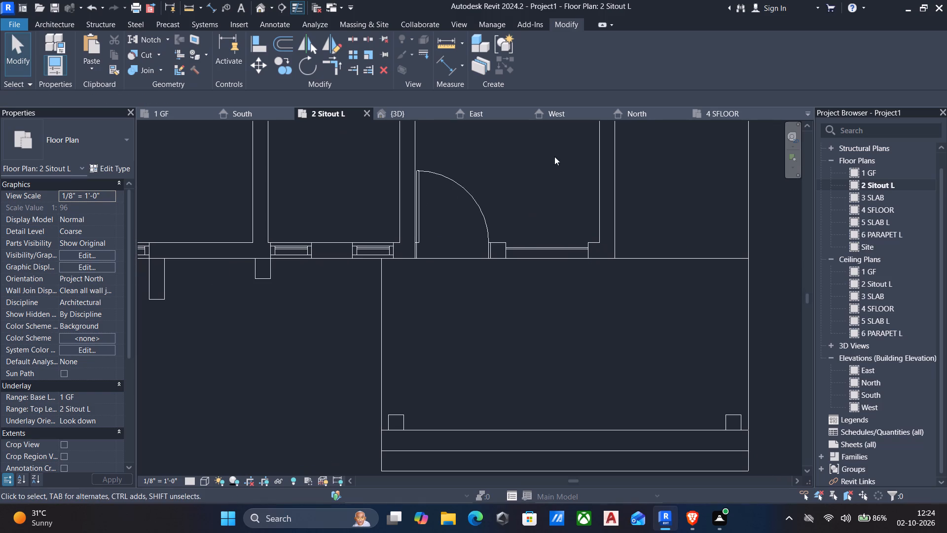
# Select the new curtain wall in the 3D view and view it squarely from the front.
pyautogui.click(405, 111)
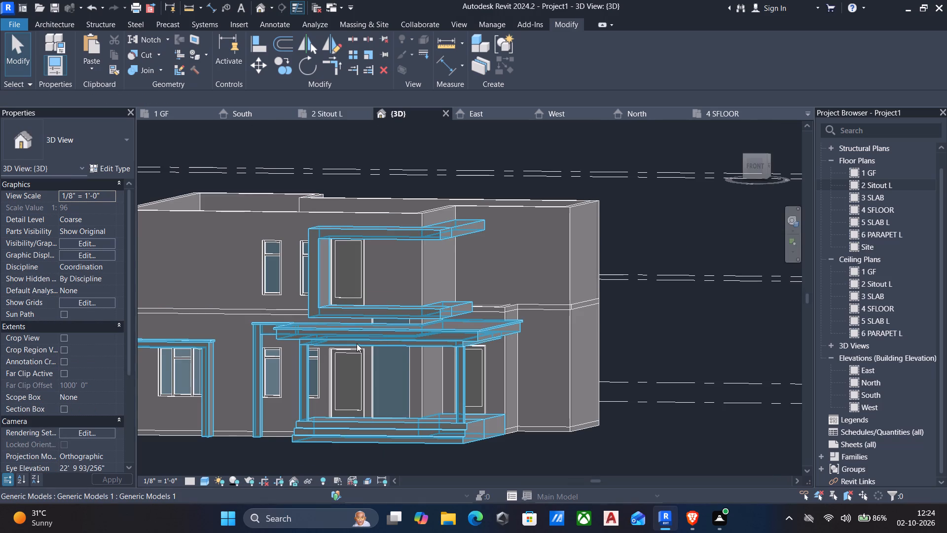
pyautogui.click(387, 415)
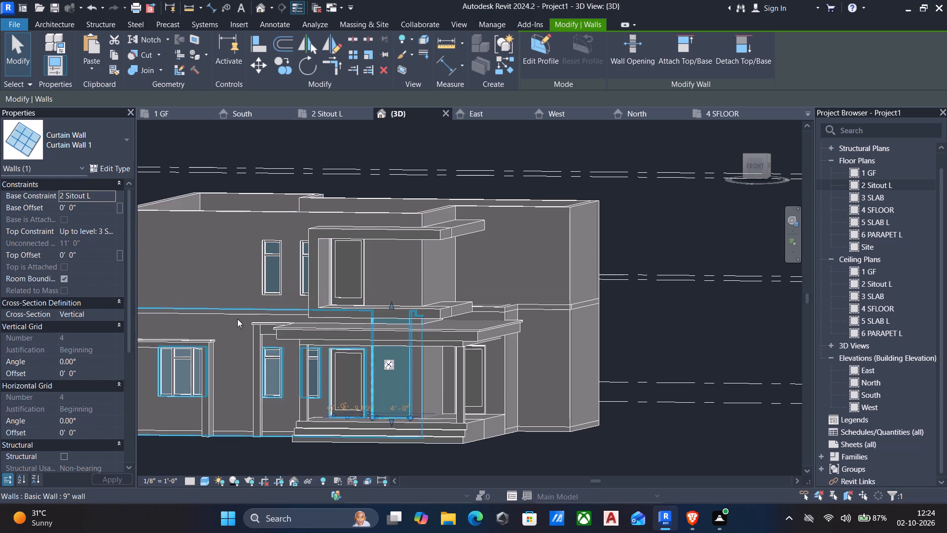
pyautogui.click(754, 165)
pyautogui.scroll(-4, 543, 344)
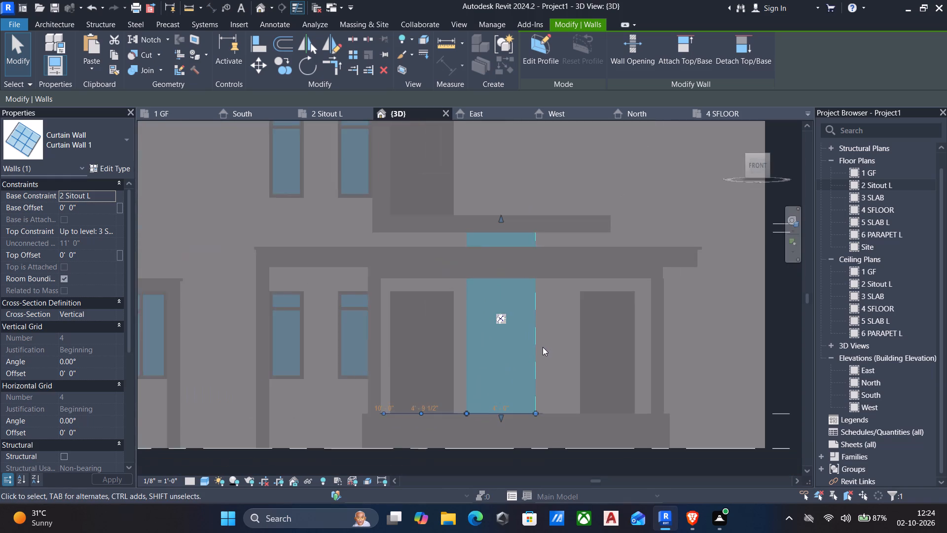
pyautogui.scroll(-2, 542, 347)
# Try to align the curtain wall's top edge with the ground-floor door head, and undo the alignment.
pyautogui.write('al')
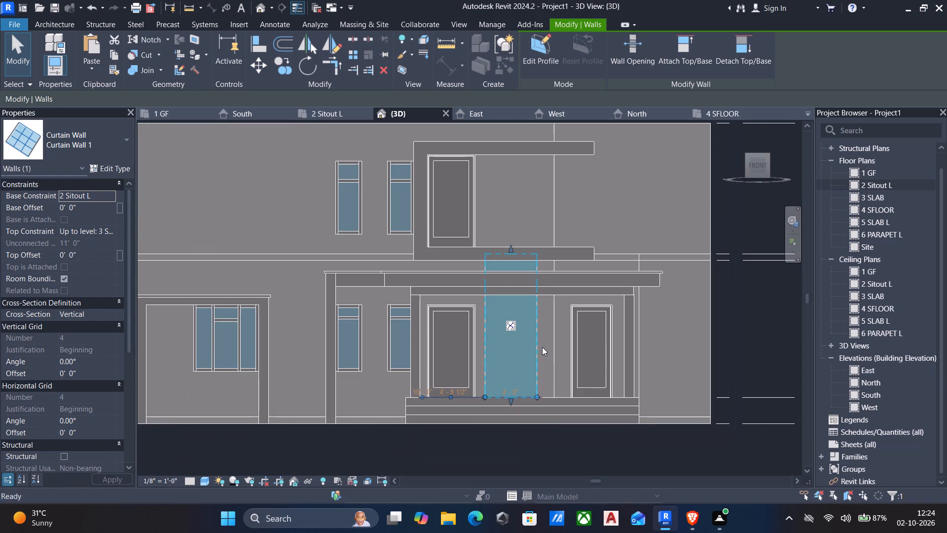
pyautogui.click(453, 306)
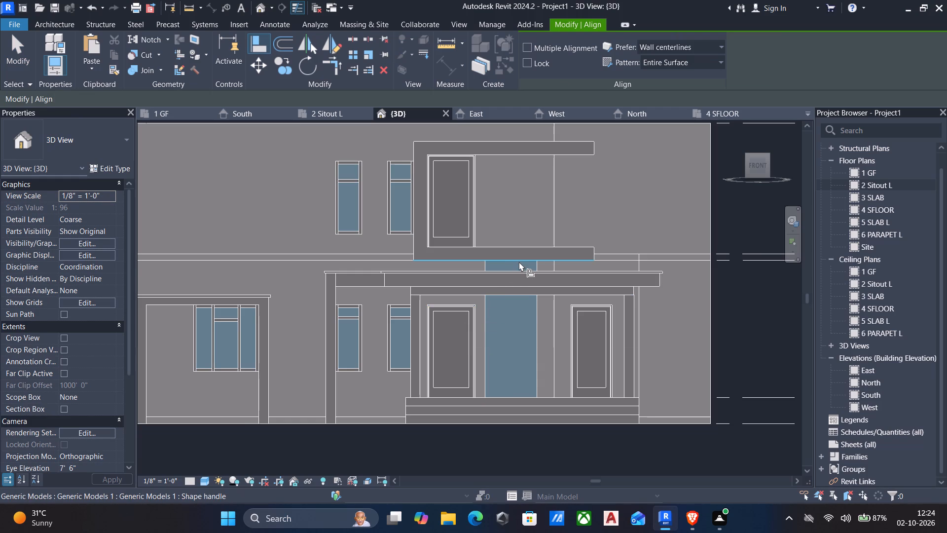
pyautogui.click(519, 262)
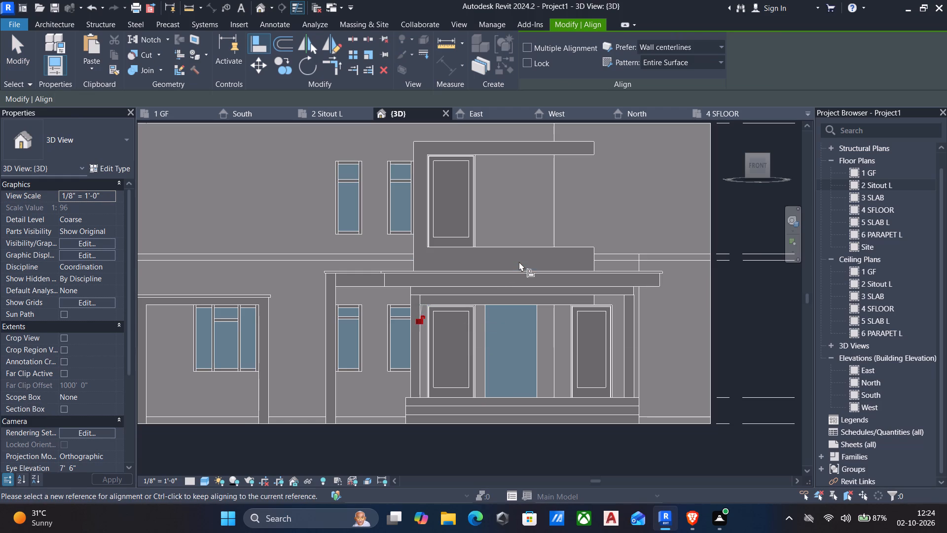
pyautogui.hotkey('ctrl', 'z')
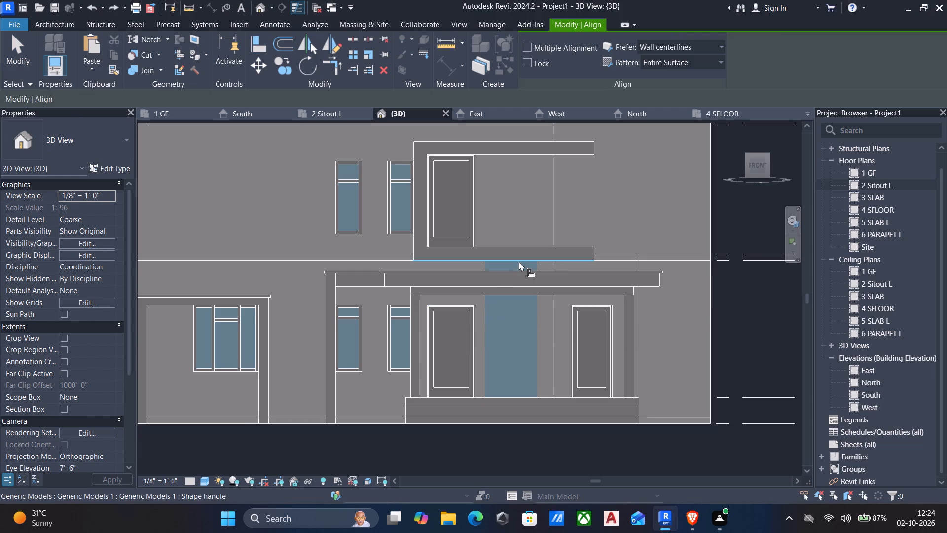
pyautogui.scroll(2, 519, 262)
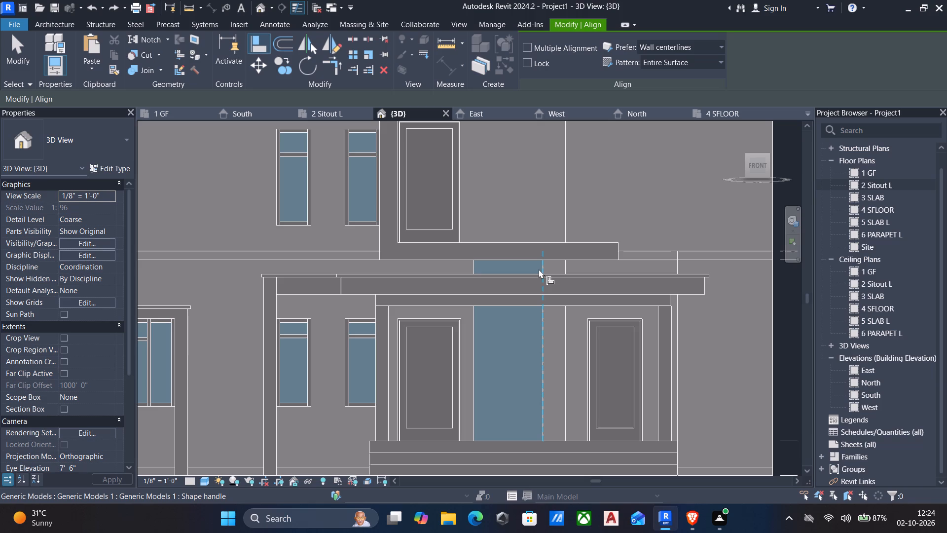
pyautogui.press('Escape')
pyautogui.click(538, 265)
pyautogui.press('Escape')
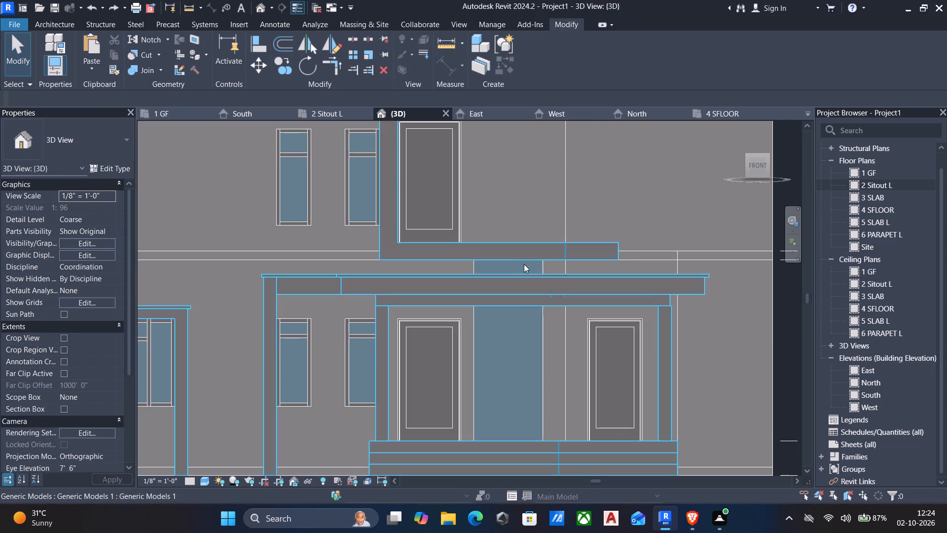
# Lower the curtain wall's top below the porch beam and align it with the head of the adjacent ground-floor window.
pyautogui.click(471, 266)
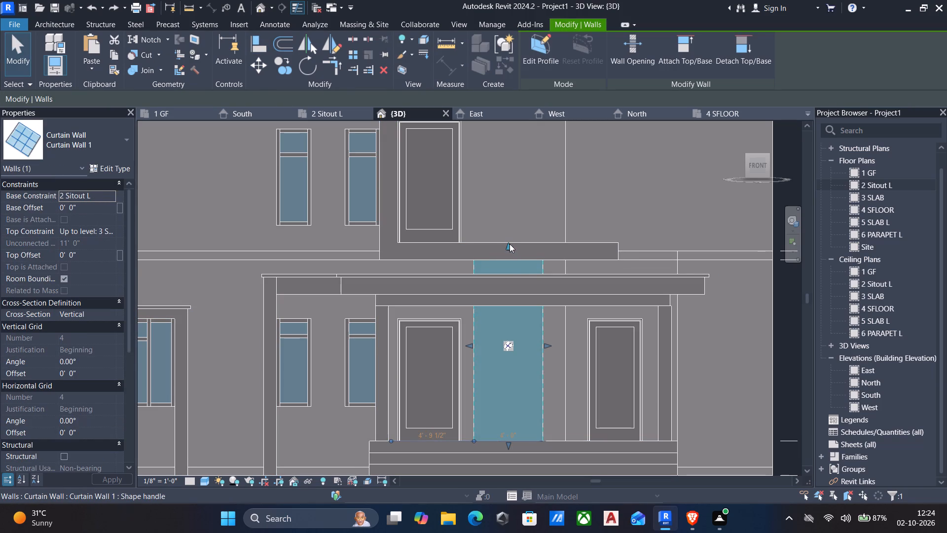
pyautogui.moveTo(507, 245); pyautogui.dragTo(514, 317)
pyautogui.press('Escape')
pyautogui.write('al')
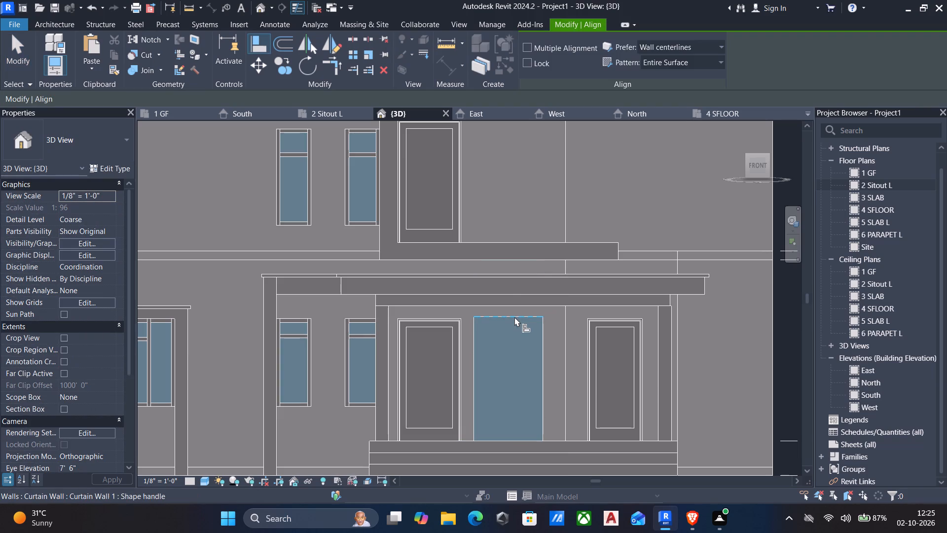
pyautogui.click(364, 317)
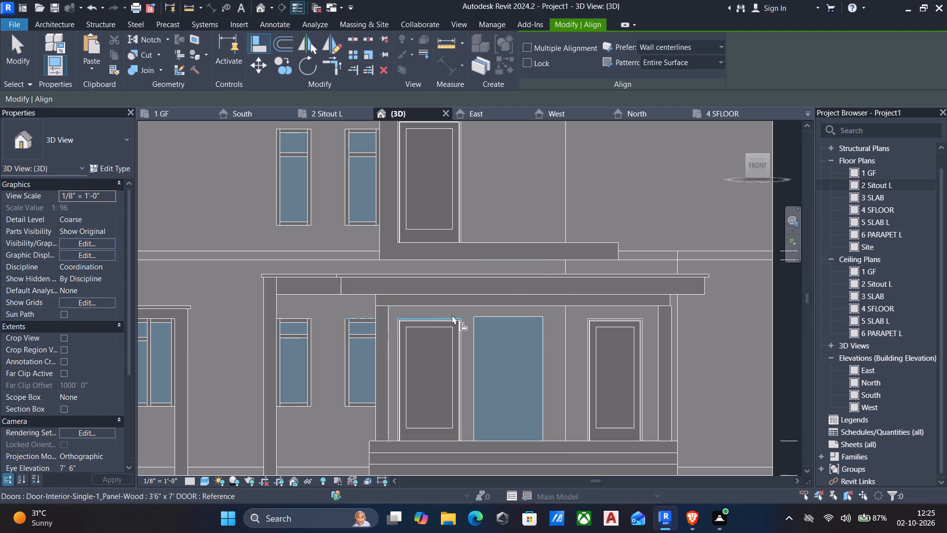
pyautogui.click(495, 315)
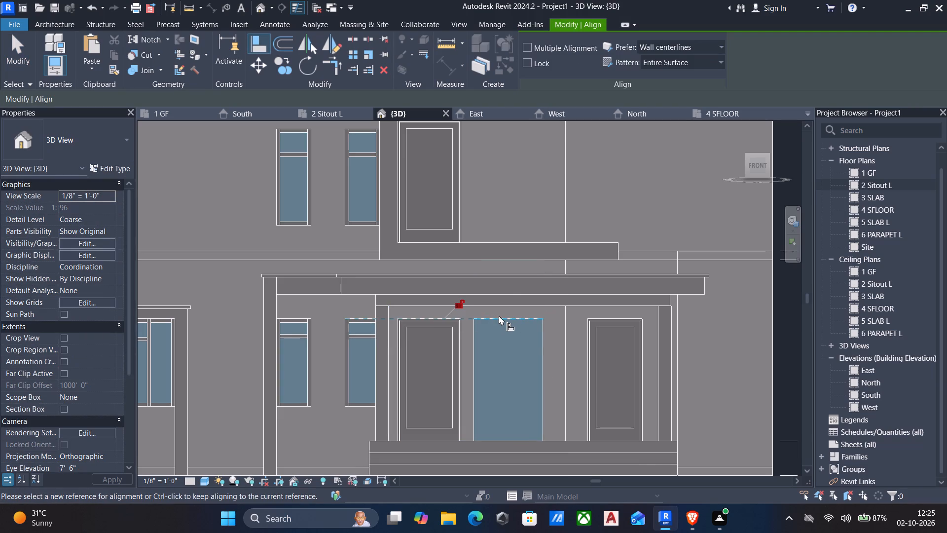
pyautogui.press('Escape')
# Align the curtain wall's bottom edge with the sill of the adjacent ground-floor window.
pyautogui.scroll(-3, 475, 335)
pyautogui.moveTo(475, 354); pyautogui.dragTo(492, 350, button='middle')
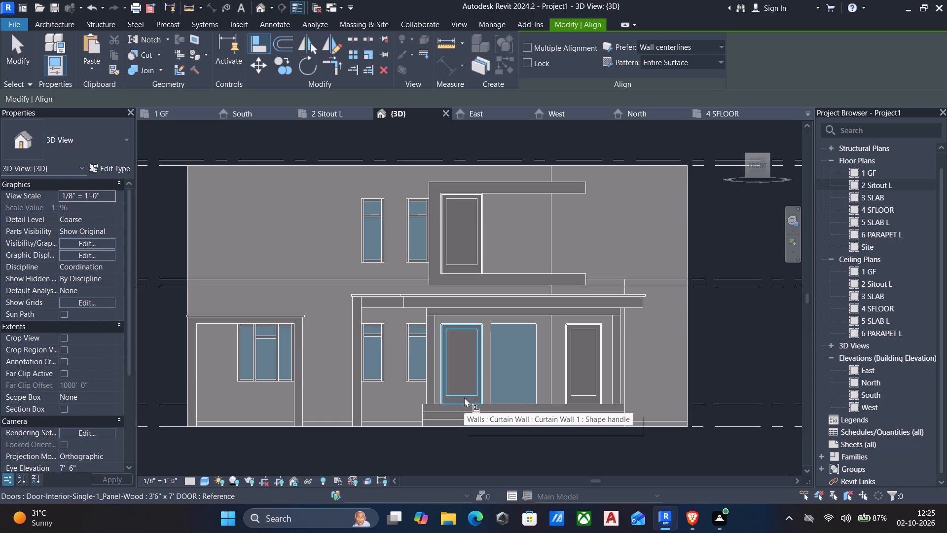
pyautogui.click(419, 381)
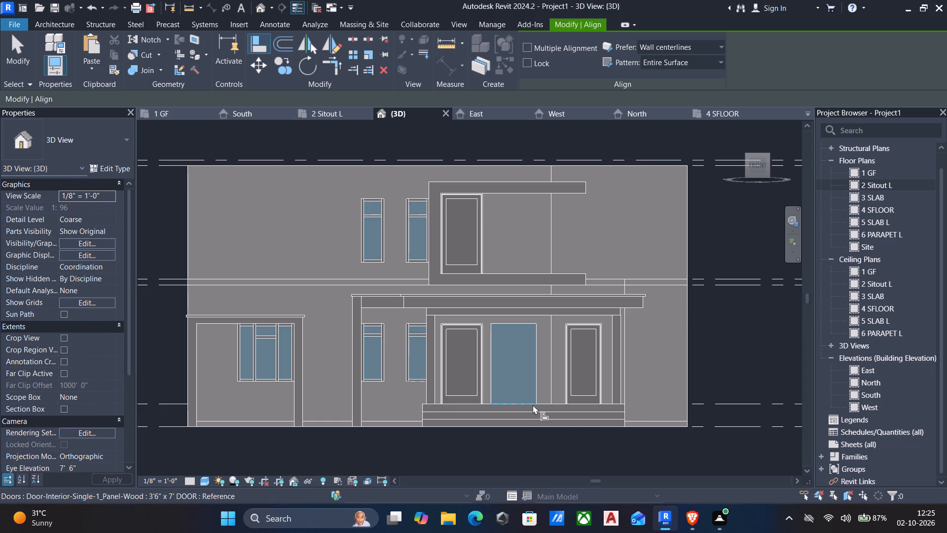
pyautogui.click(533, 405)
pyautogui.press('Escape')
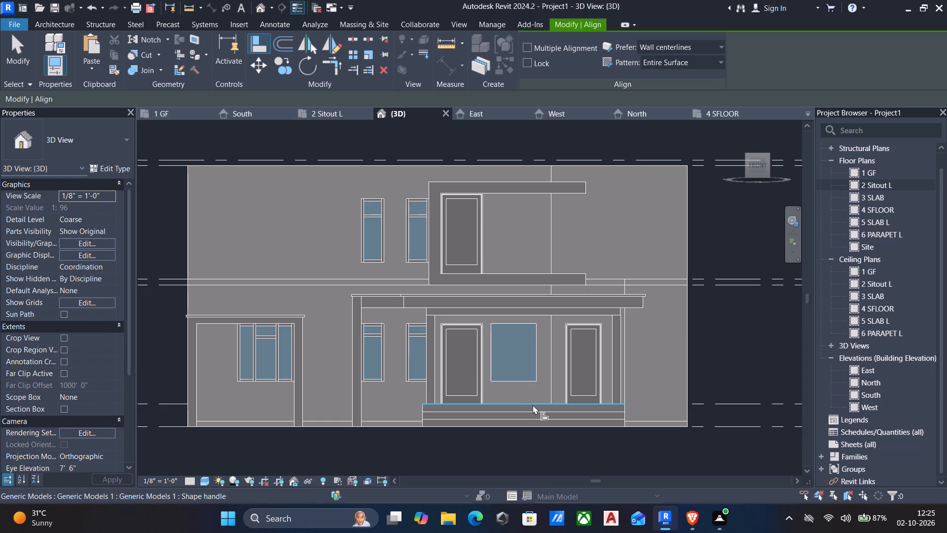
pyautogui.press('Escape')
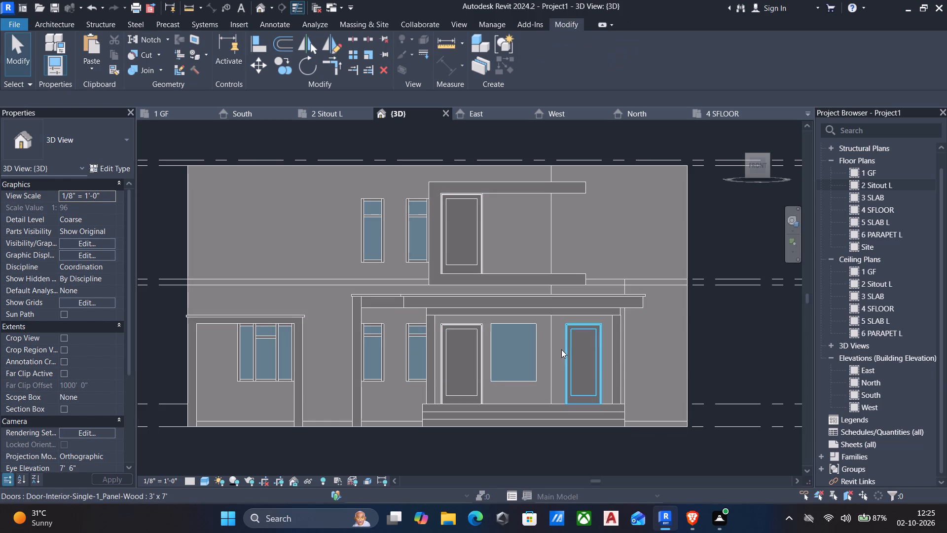
# Copy the ground-floor curtain wall and paste it aligned to level 4 SFLOOR.
pyautogui.click(533, 354)
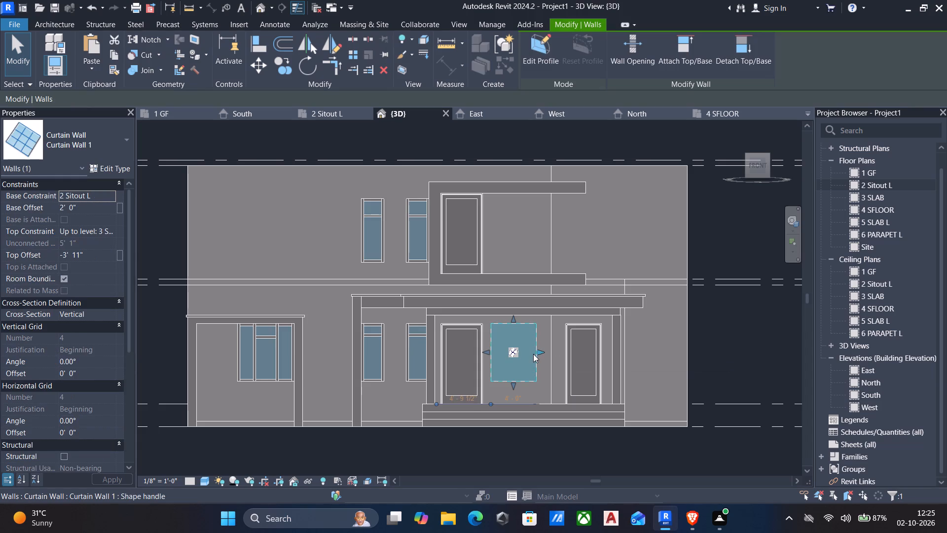
pyautogui.click(117, 54)
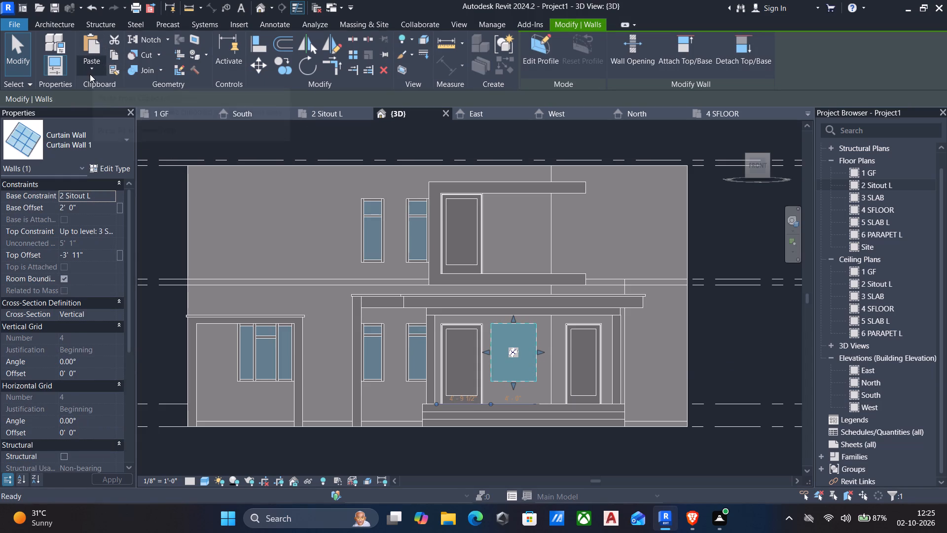
pyautogui.click(91, 66)
pyautogui.click(133, 109)
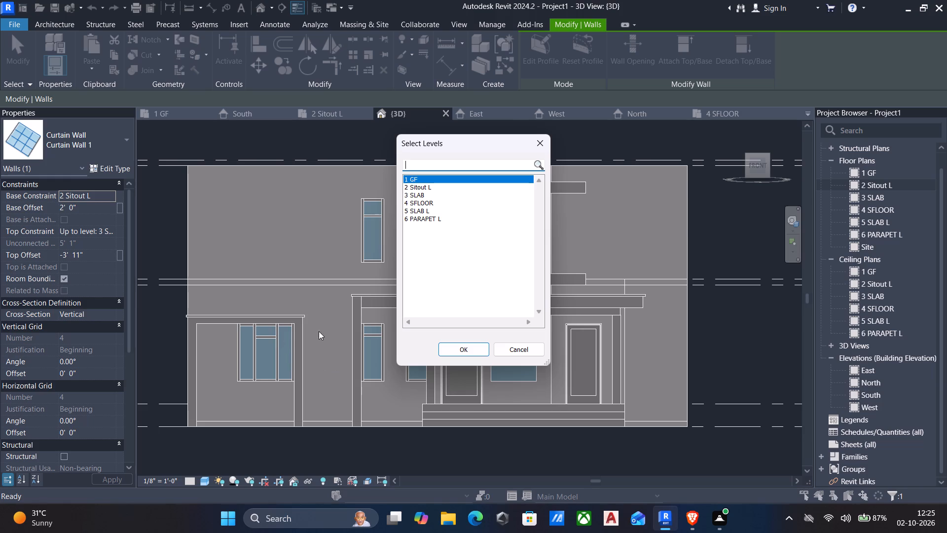
pyautogui.click(423, 207)
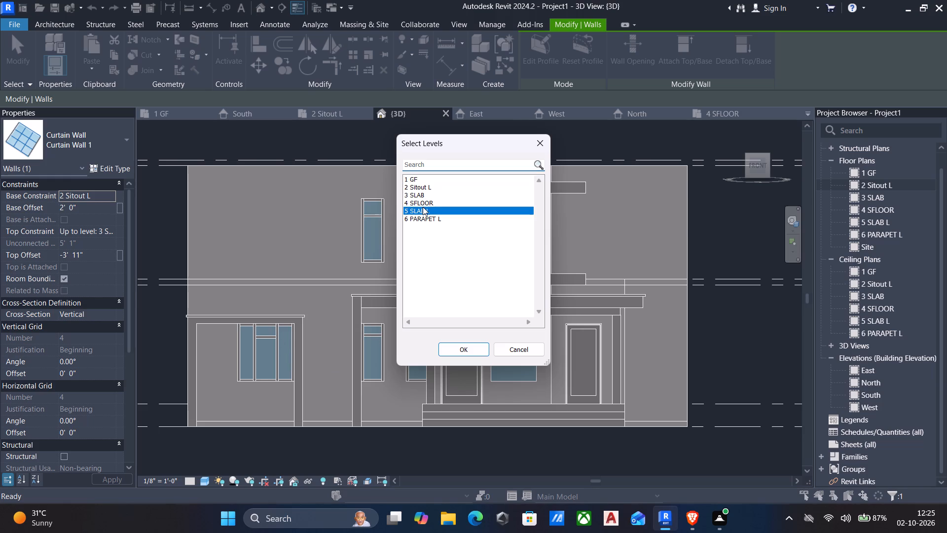
pyautogui.click(414, 205)
pyautogui.click(462, 352)
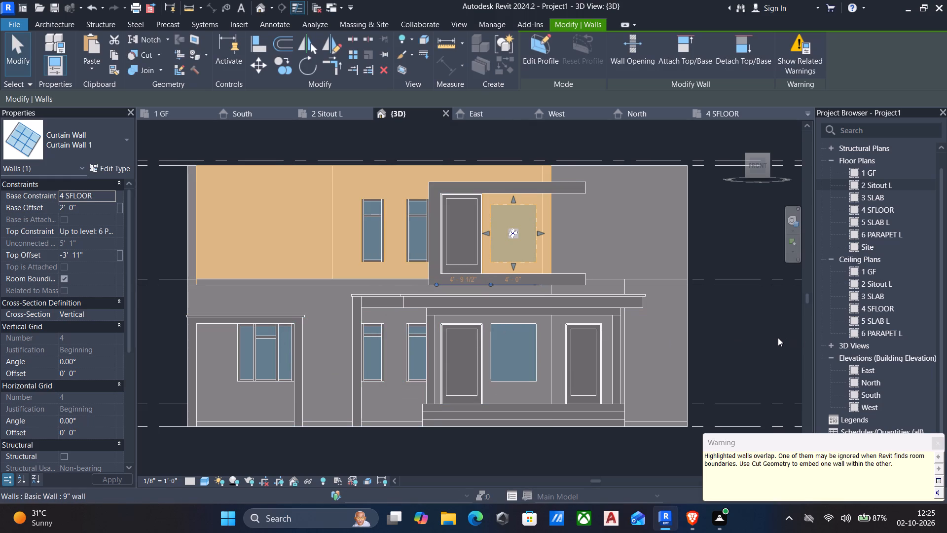
# In the 4 SFLOOR plan, cut the 9" basic wall with the pasted curtain wall beside the door.
pyautogui.scroll(-2, 780, 348)
pyautogui.keyDown('shift'); pyautogui.moveTo(777, 343); pyautogui.dragTo(735, 360, button='middle'); pyautogui.keyUp('shift')
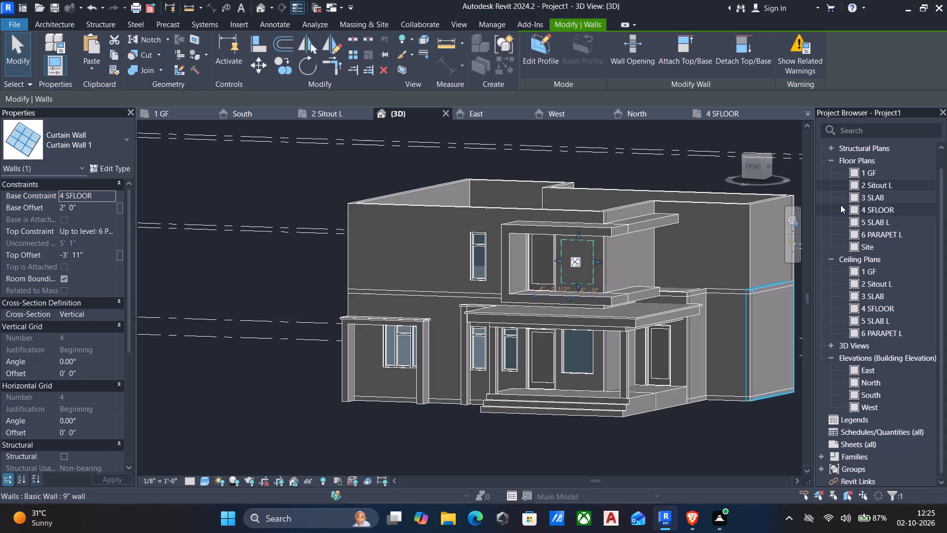
pyautogui.doubleClick(890, 208)
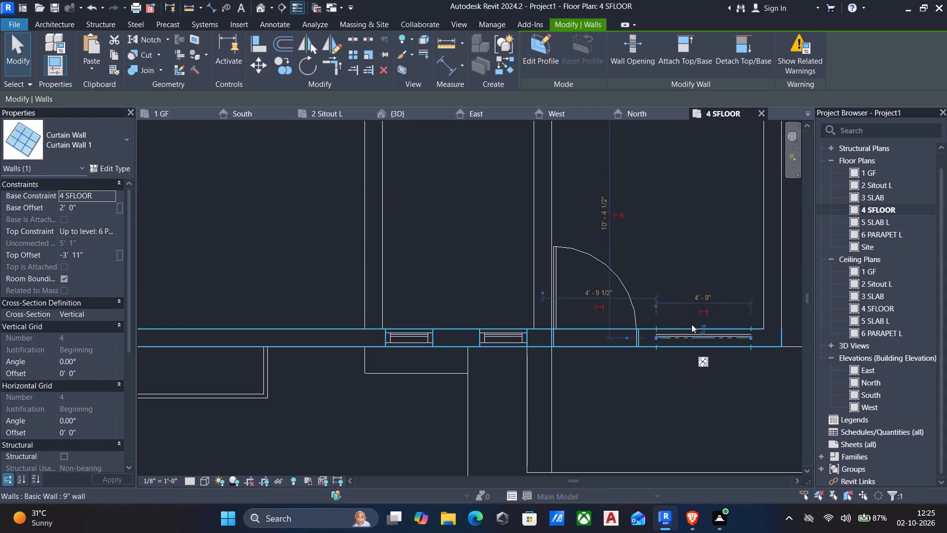
pyautogui.press('Escape')
pyautogui.click(135, 54)
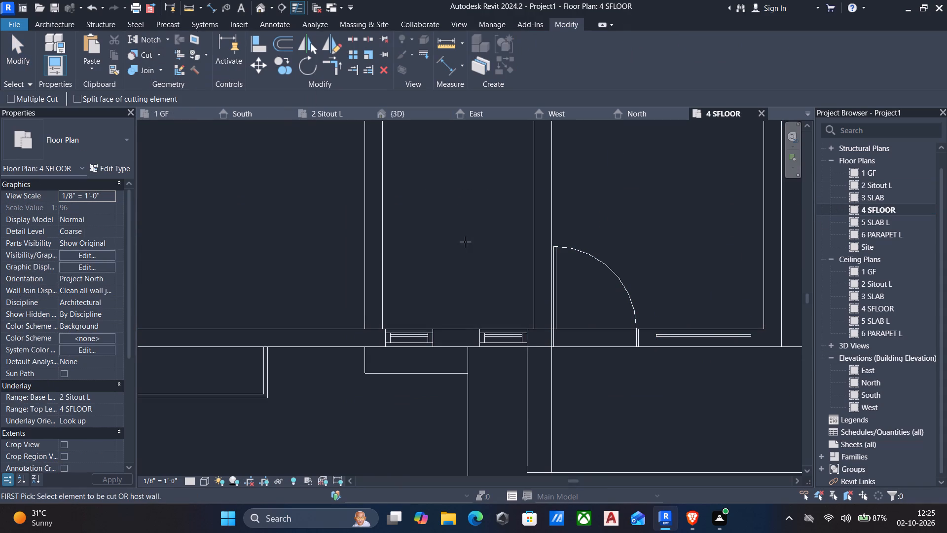
pyautogui.click(682, 325)
pyautogui.click(693, 335)
pyautogui.press('Escape')
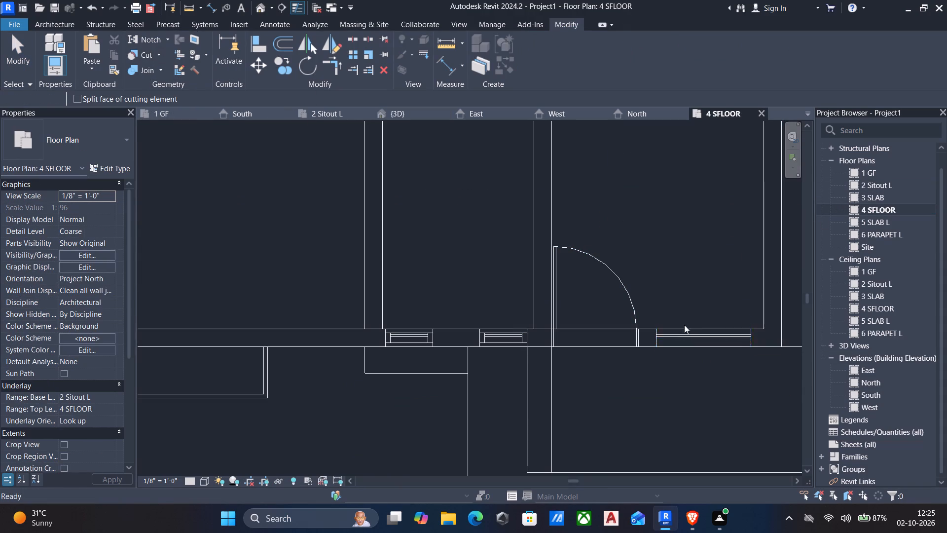
# In the 3D view, add two vertical curtain grid lines to the ground-floor curtain wall, at one-third width and about 11" from the edge farthest from the door.
pyautogui.scroll(-1, 603, 290)
pyautogui.click(404, 109)
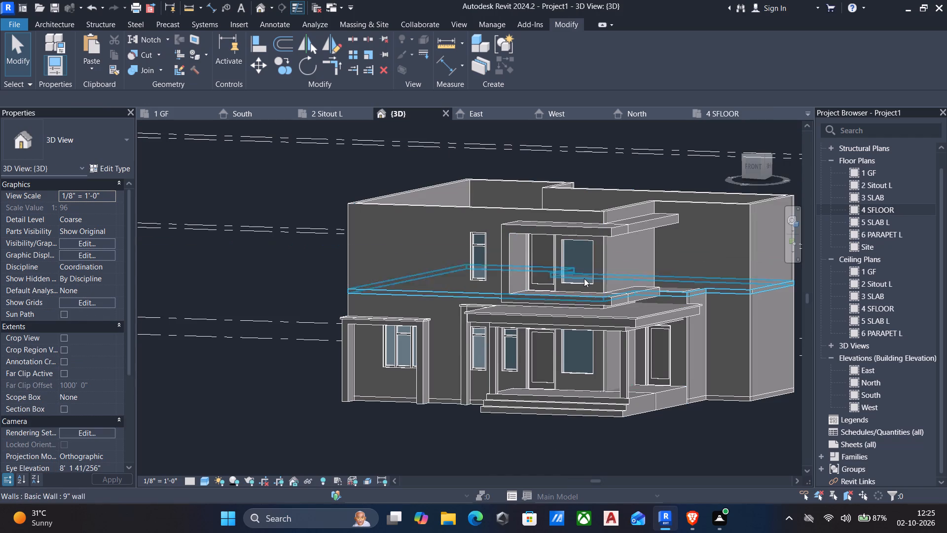
pyautogui.keyDown('shift'); pyautogui.moveTo(583, 279); pyautogui.dragTo(600, 290, button='middle'); pyautogui.keyUp('shift')
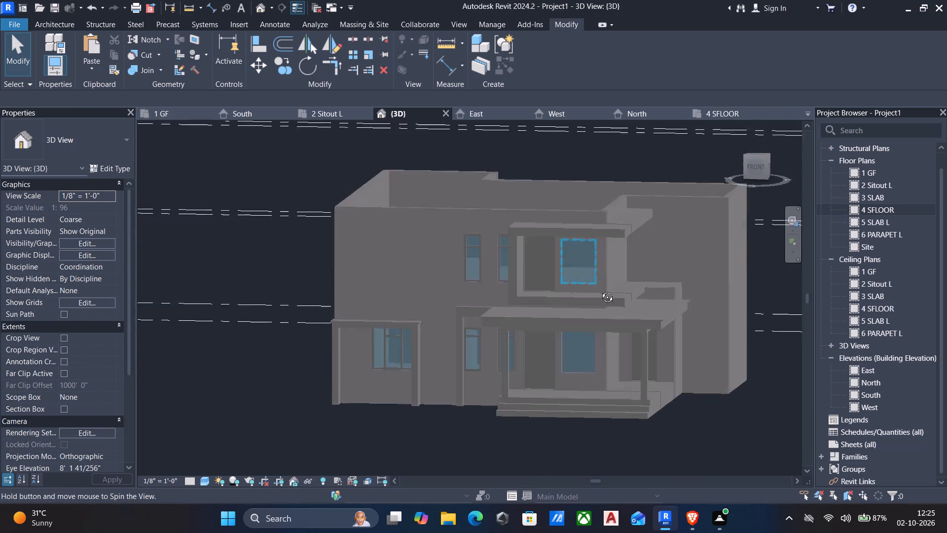
pyautogui.keyDown('shift'); pyautogui.moveTo(600, 290); pyautogui.dragTo(485, 305, button='middle'); pyautogui.keyUp('shift')
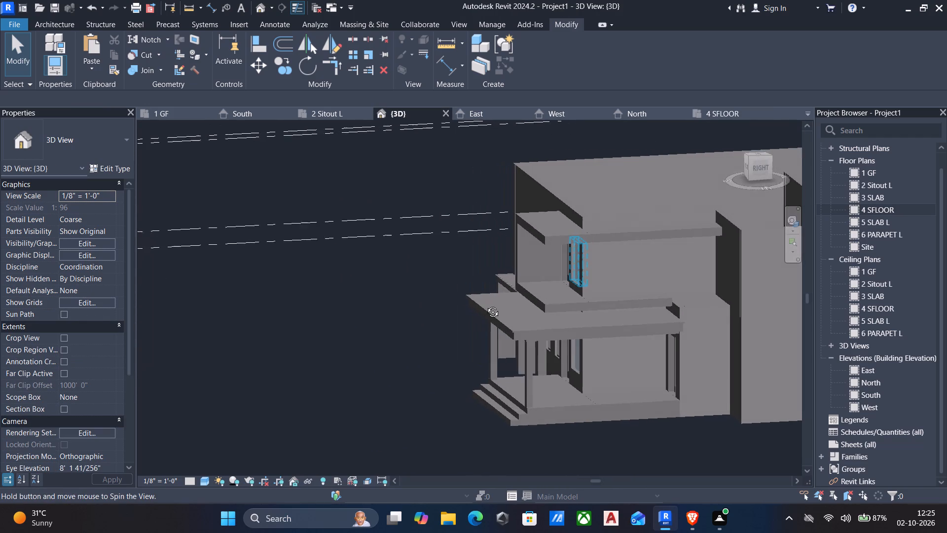
pyautogui.keyDown('shift'); pyautogui.moveTo(485, 305); pyautogui.dragTo(558, 295, button='middle'); pyautogui.keyUp('shift')
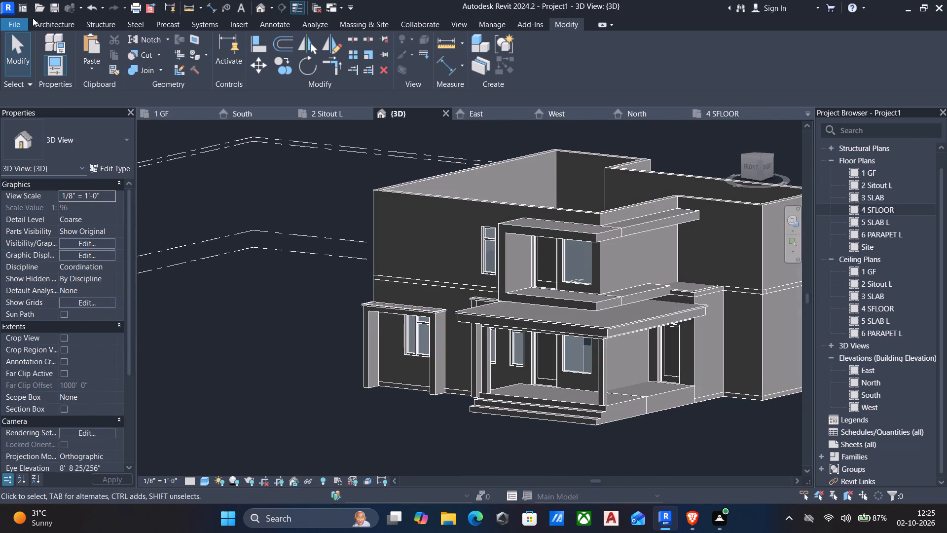
pyautogui.click(42, 21)
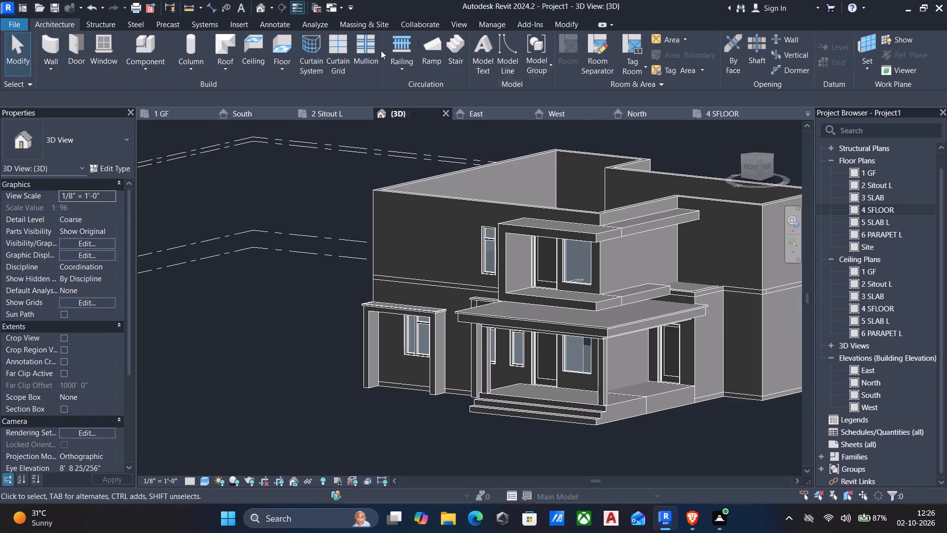
pyautogui.click(337, 49)
pyautogui.keyDown('shift'); pyautogui.moveTo(462, 254); pyautogui.dragTo(467, 255, button='middle'); pyautogui.keyUp('shift')
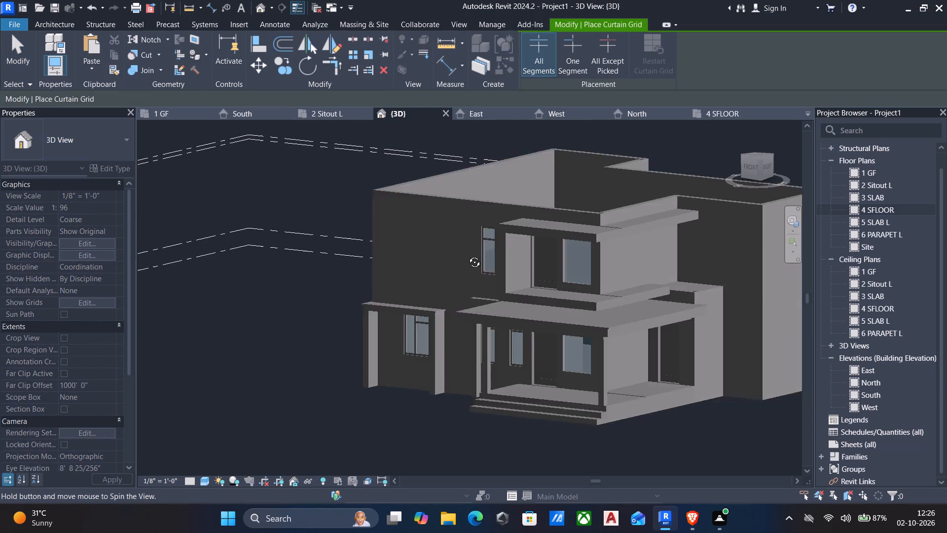
pyautogui.keyDown('shift'); pyautogui.moveTo(467, 255); pyautogui.dragTo(504, 252, button='middle'); pyautogui.keyUp('shift')
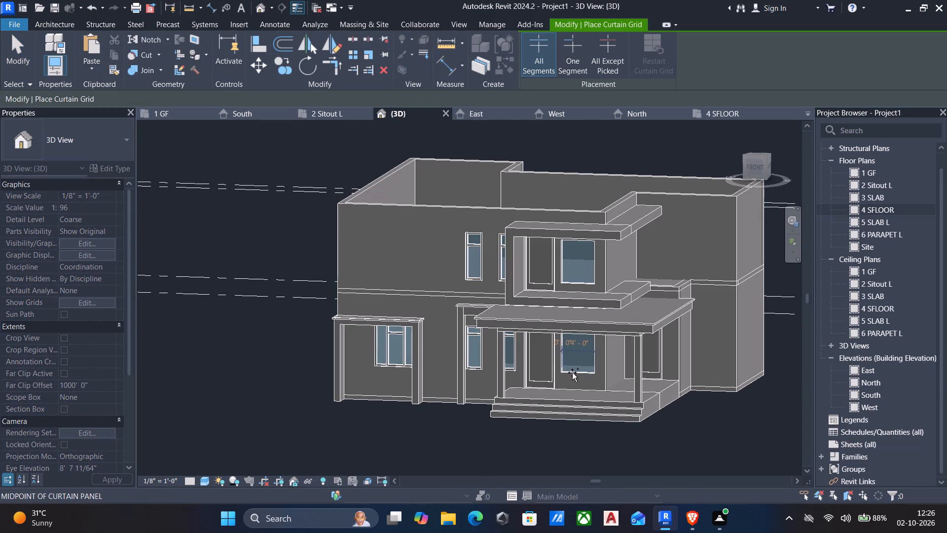
pyautogui.scroll(2, 594, 372)
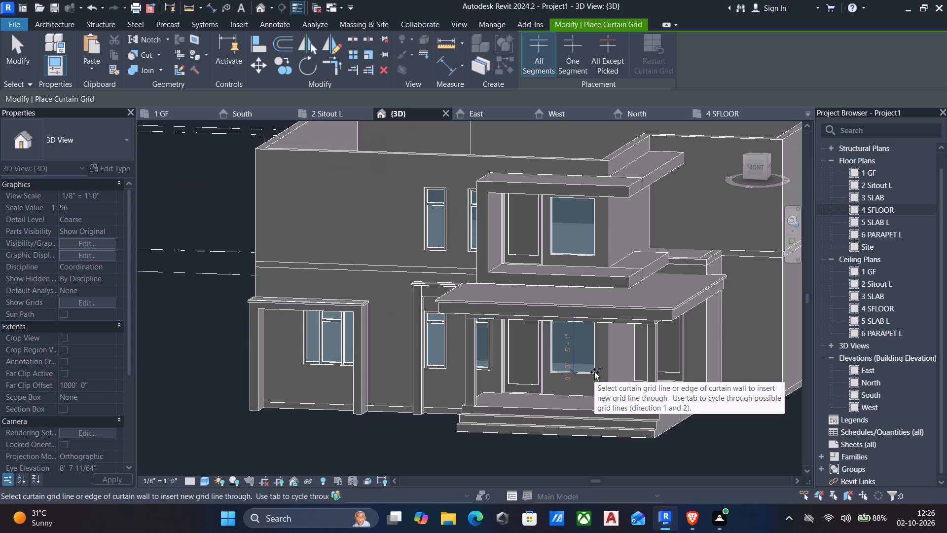
pyautogui.scroll(5, 594, 372)
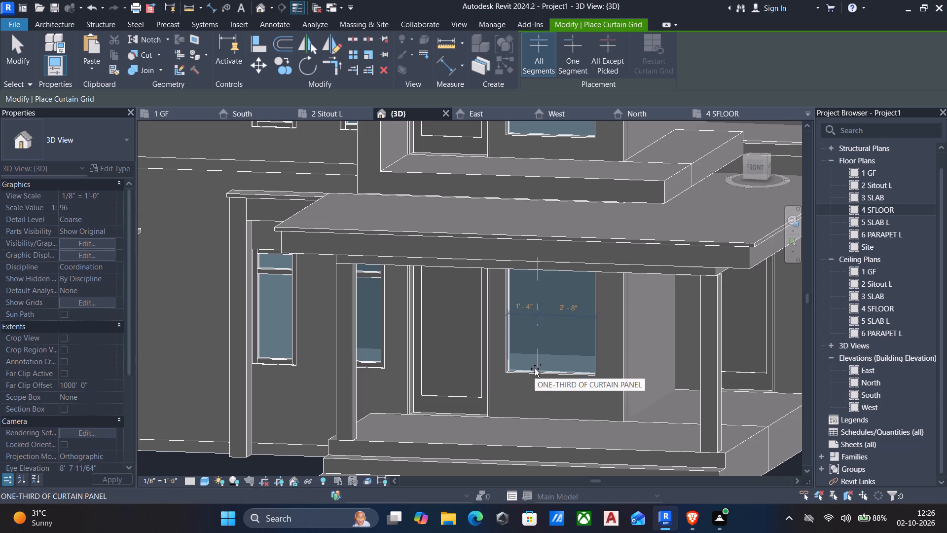
pyautogui.click(535, 369)
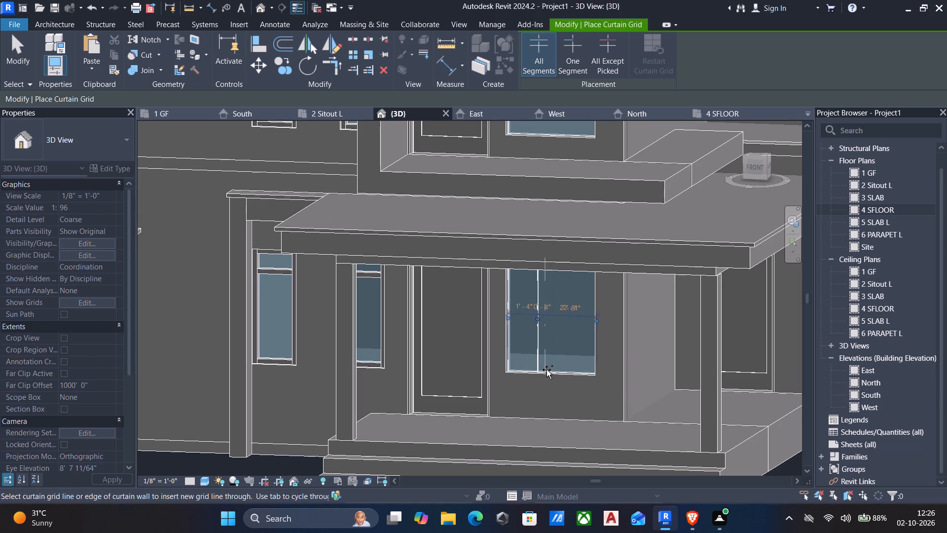
pyautogui.scroll(3, 580, 370)
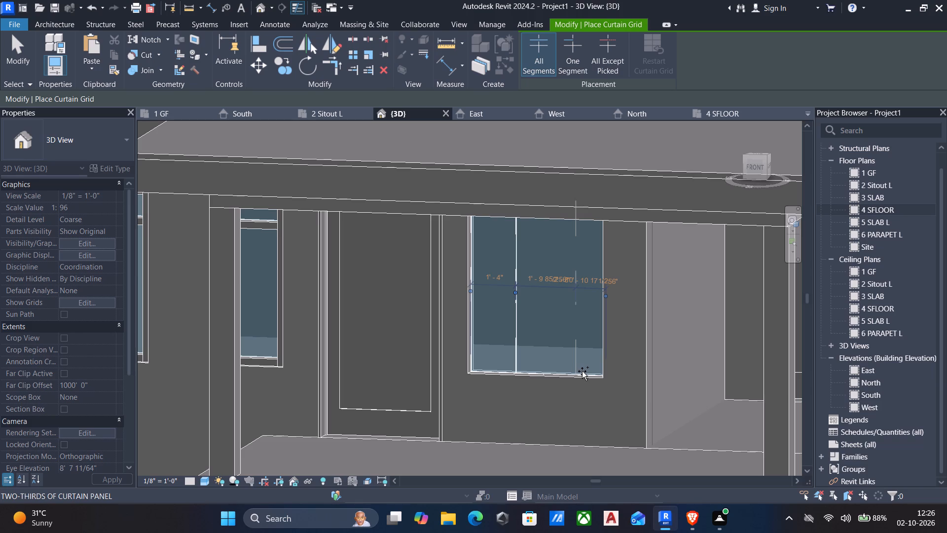
pyautogui.click(582, 371)
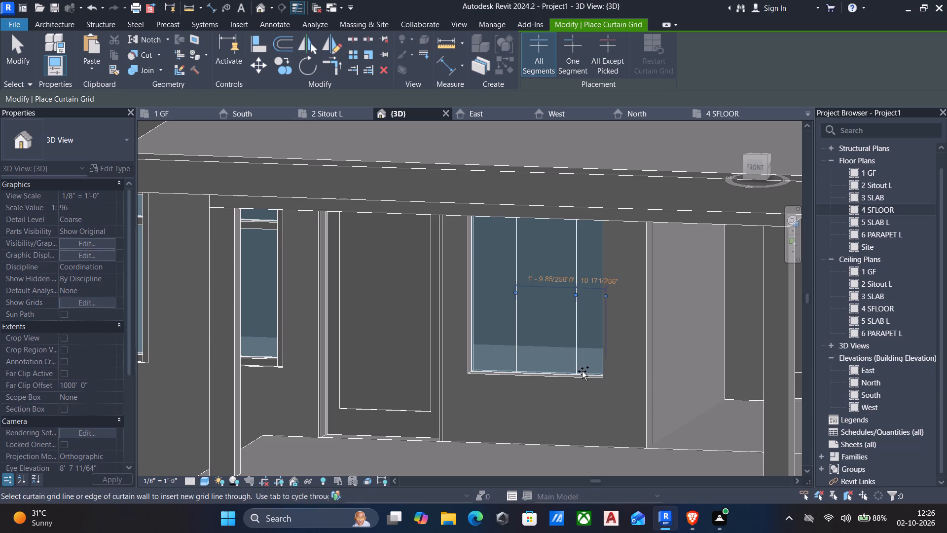
pyautogui.press('Escape')
pyautogui.press('Escape')
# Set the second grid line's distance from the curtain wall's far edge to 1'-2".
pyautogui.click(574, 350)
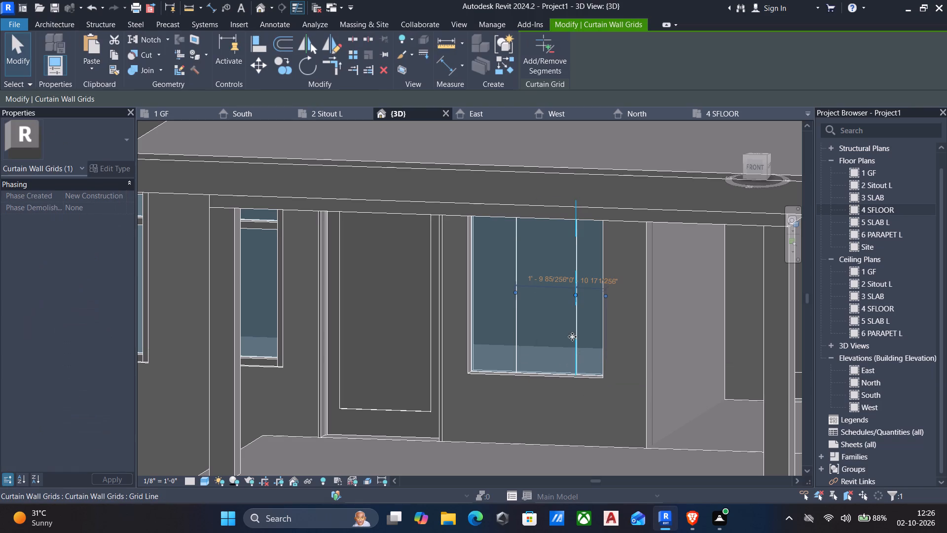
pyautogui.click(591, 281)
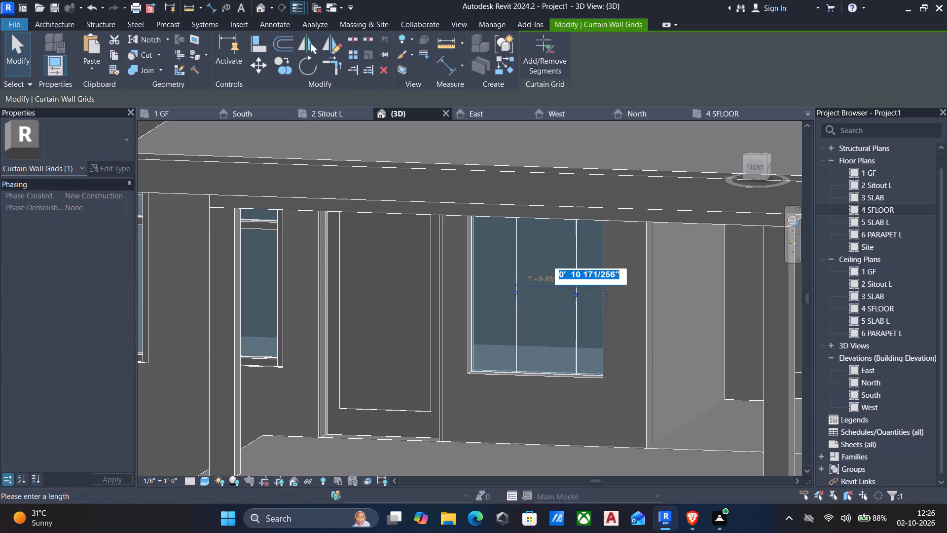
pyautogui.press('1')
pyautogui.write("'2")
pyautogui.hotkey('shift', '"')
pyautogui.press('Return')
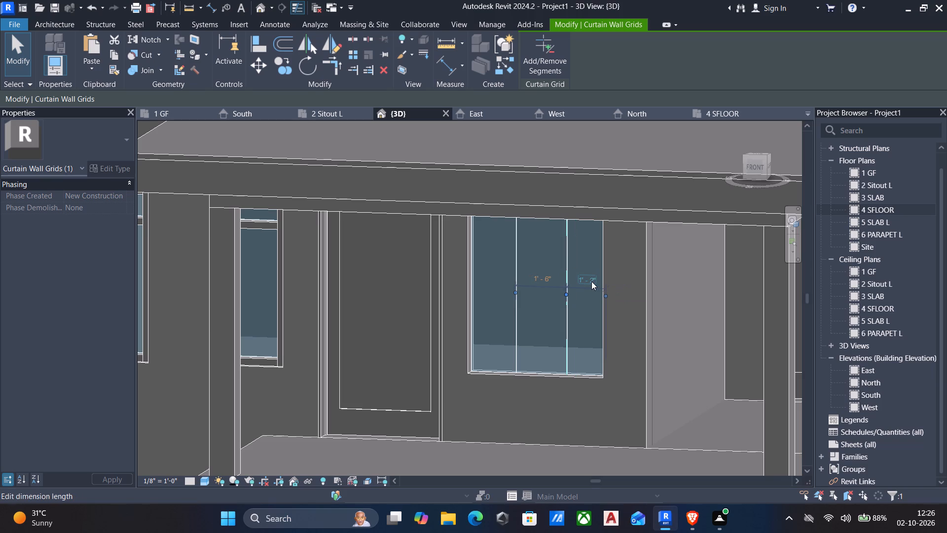
# Set the second grid line's distance from the curtain wall's far edge to 1'-4".
pyautogui.click(516, 332)
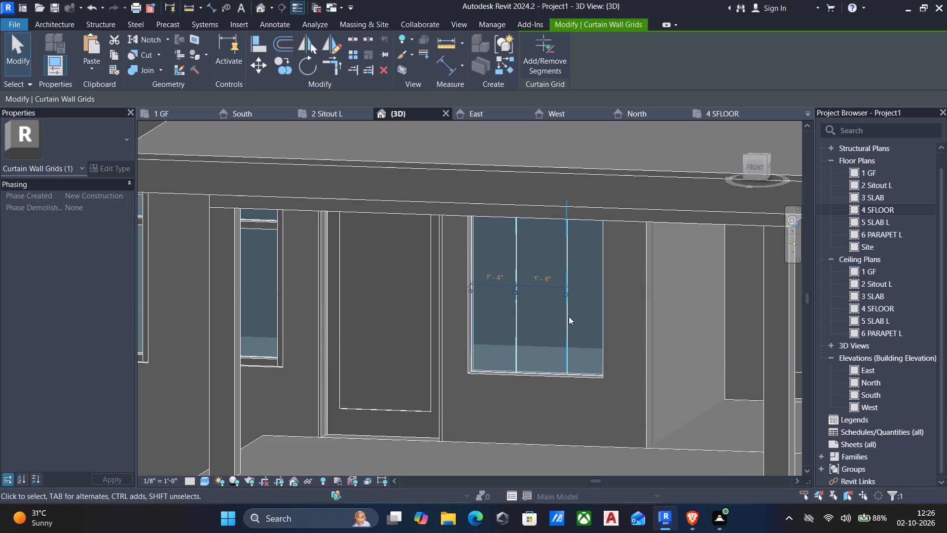
pyautogui.click(567, 327)
pyautogui.click(584, 279)
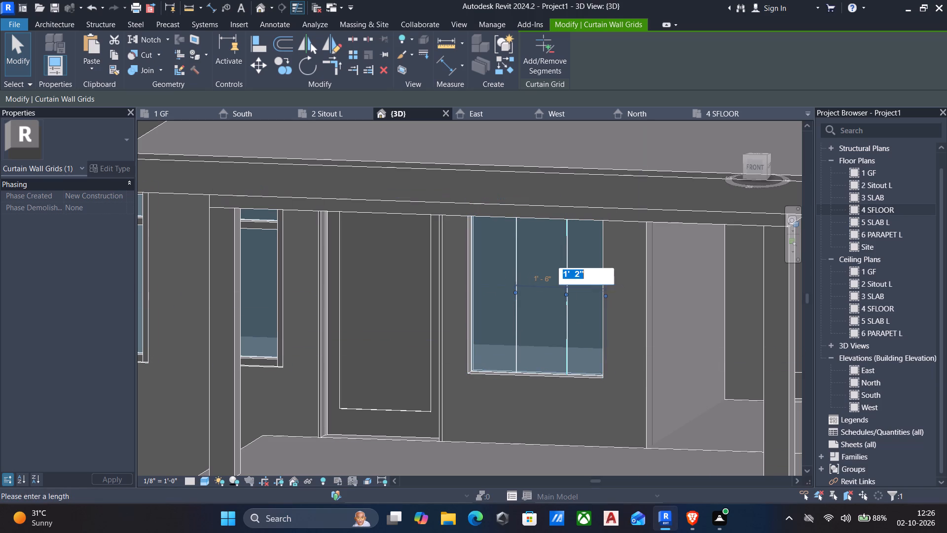
pyautogui.write('1\'4"')
pyautogui.press('Return')
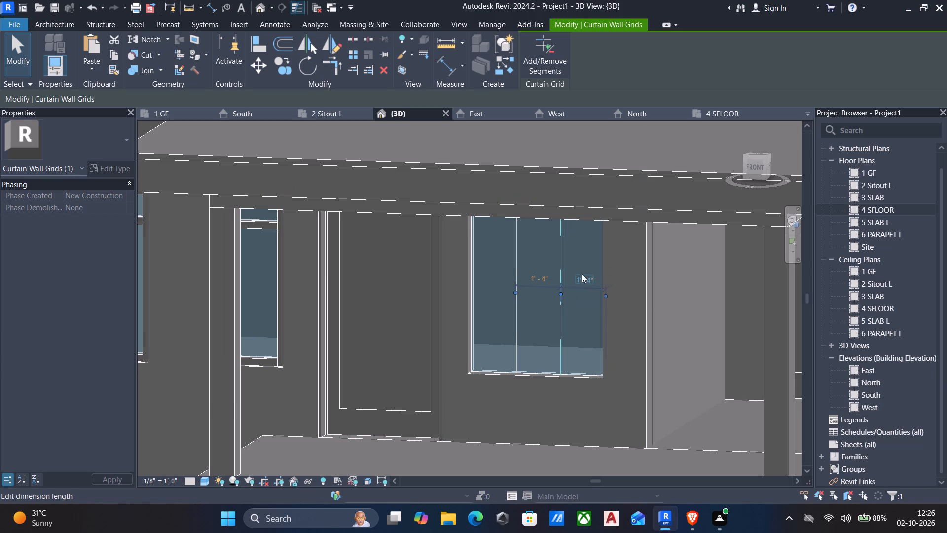
pyautogui.press('Escape')
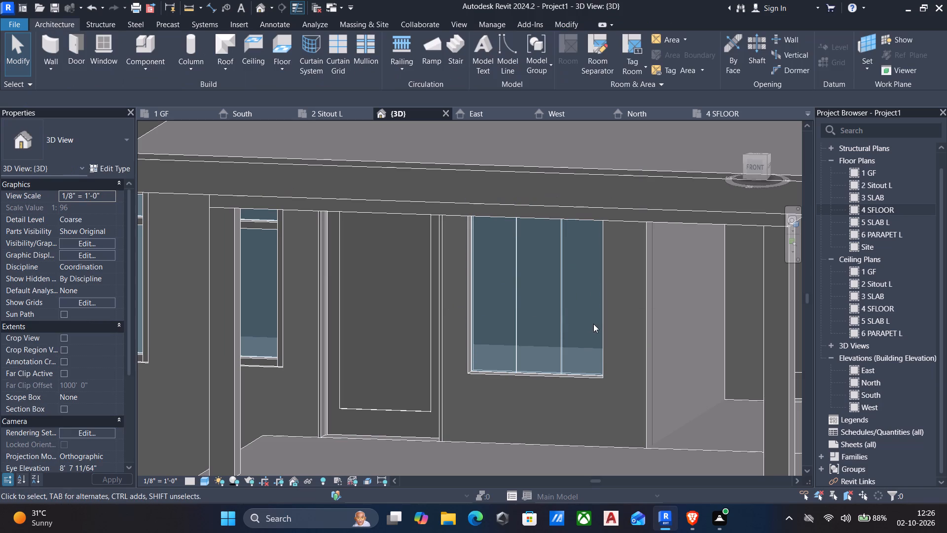
# Divide the upper-floor curtain wall with two vertical grid lines, at one-third width and the midpoint of the remaining panel, spaced 1'-4".
pyautogui.scroll(-2, 574, 323)
pyautogui.scroll(-2, 531, 438)
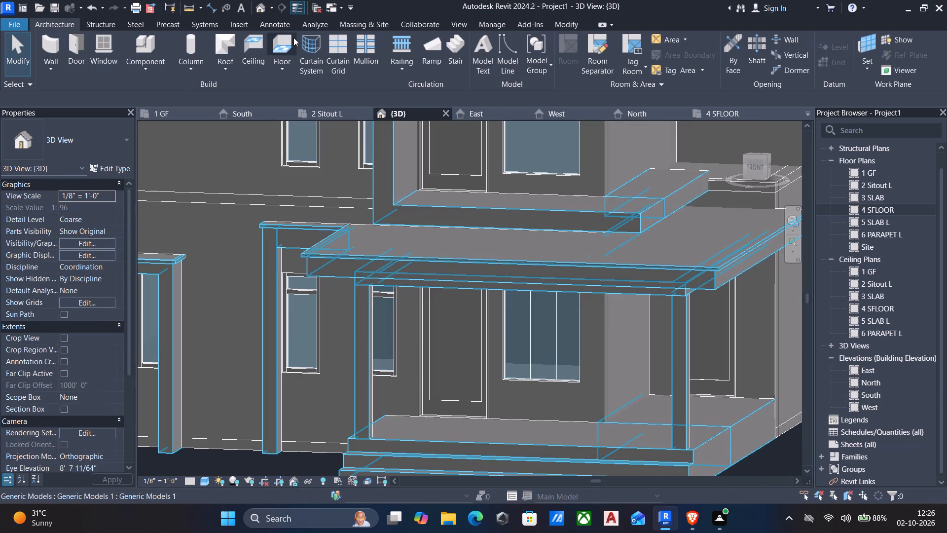
pyautogui.click(344, 45)
pyautogui.scroll(-2, 469, 146)
pyautogui.moveTo(476, 153); pyautogui.dragTo(465, 232, button='middle')
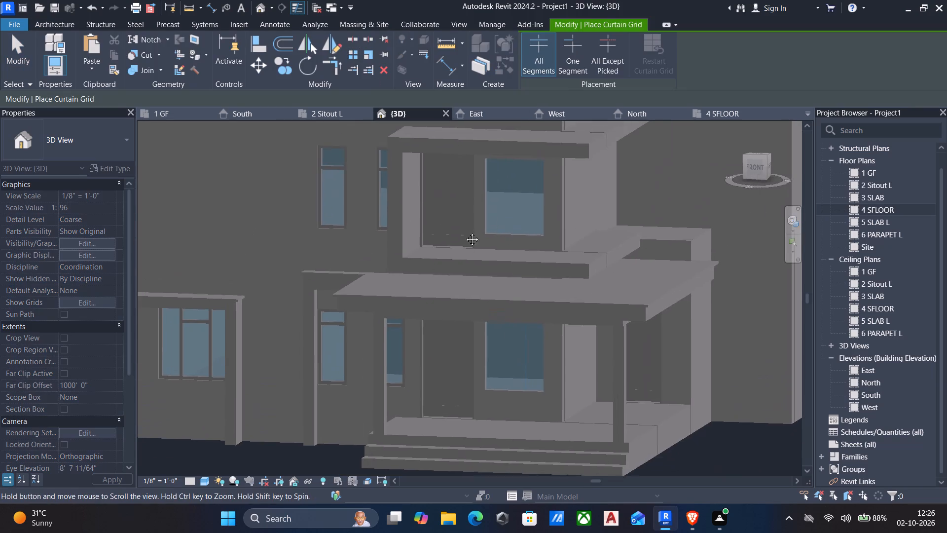
pyautogui.moveTo(465, 232); pyautogui.dragTo(464, 241, button='middle')
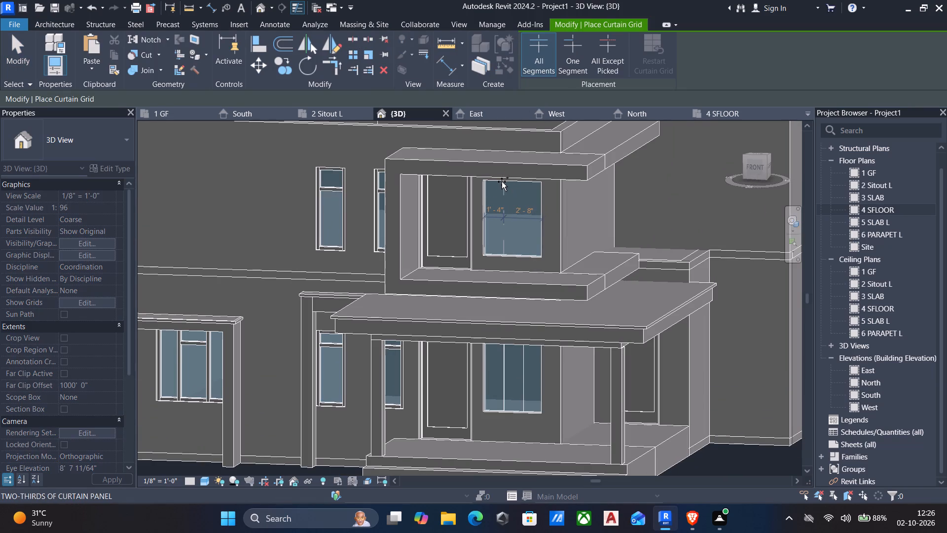
pyautogui.click(499, 184)
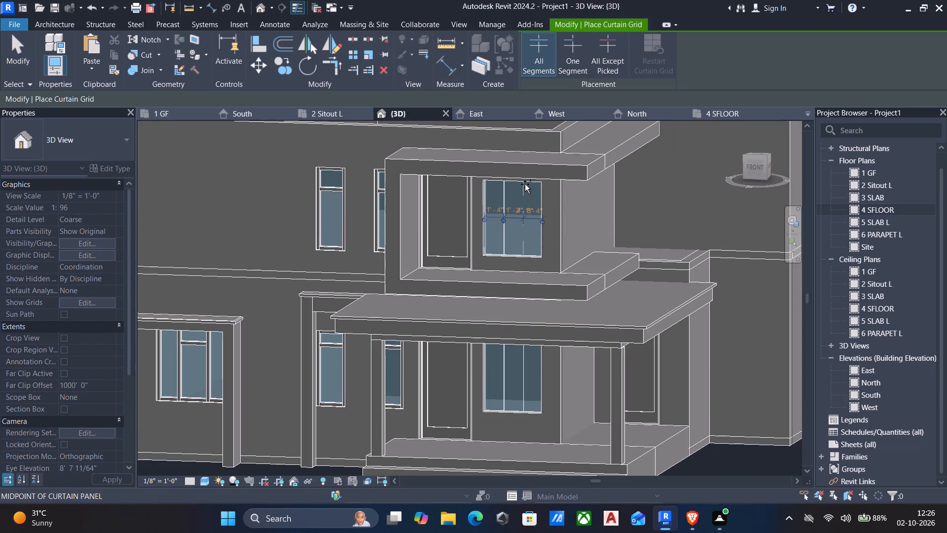
pyautogui.scroll(4, 525, 183)
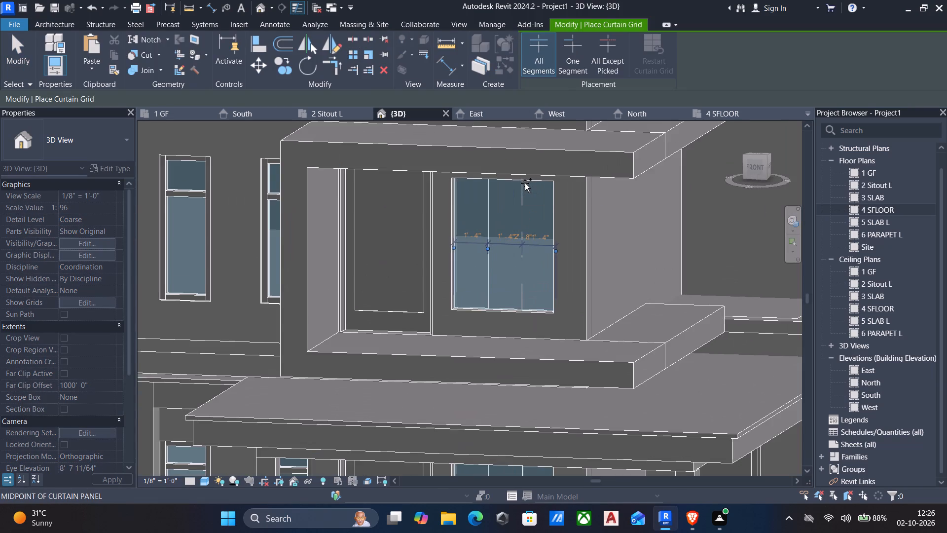
pyautogui.scroll(3, 525, 183)
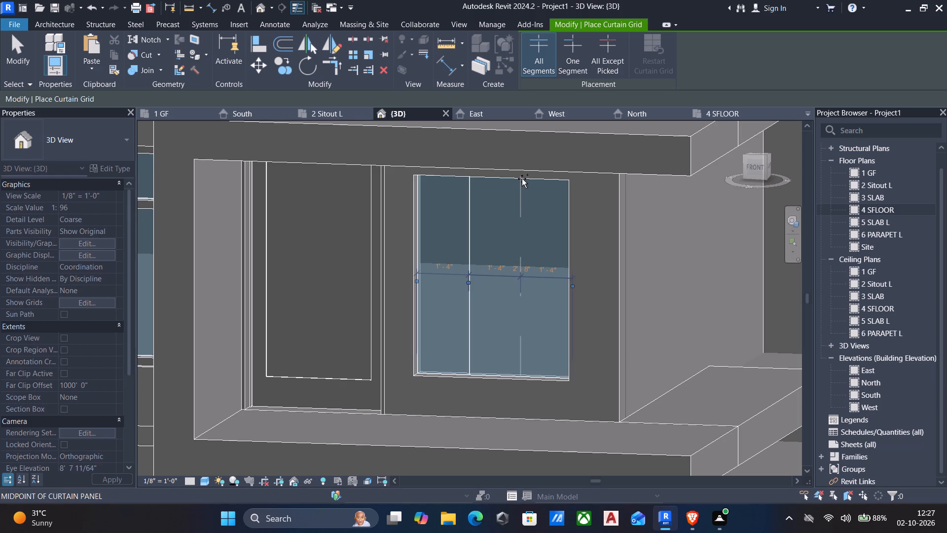
pyautogui.click(522, 179)
pyautogui.press('Escape')
pyautogui.scroll(-5, 510, 202)
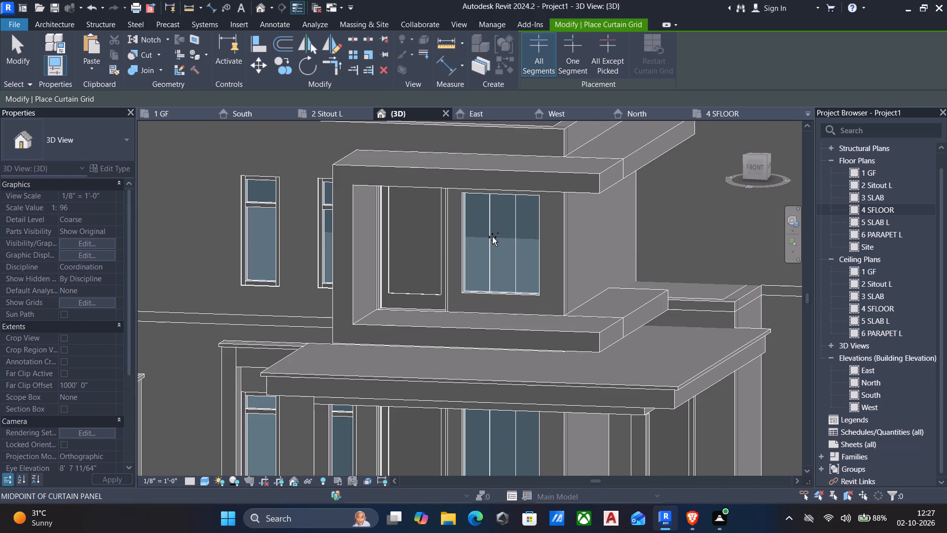
# Add a one-segment horizontal grid line across the middle panel of the upper-floor curtain wall, about 1'-0" below its top edge.
pyautogui.click(570, 63)
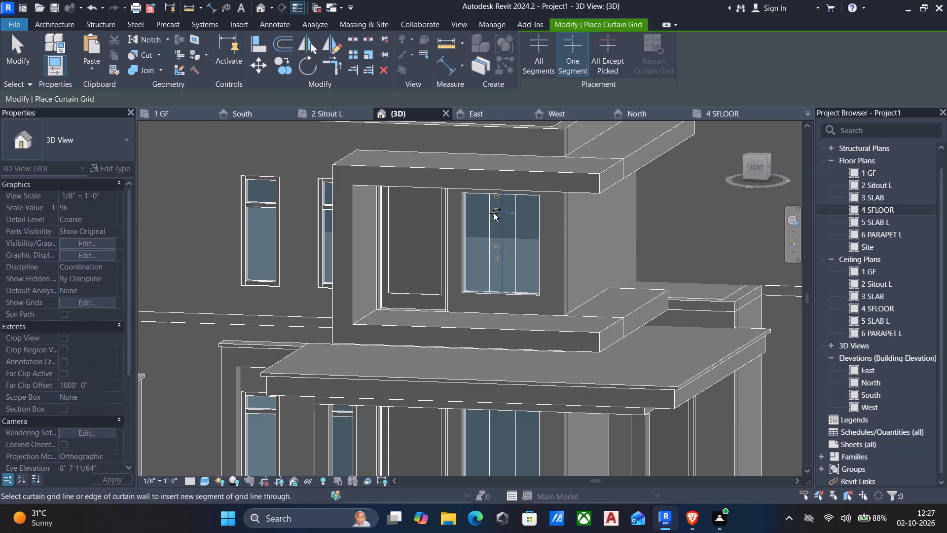
pyautogui.click(494, 213)
# Add a one-segment horizontal grid line across the middle panel of the ground-floor curtain wall, about 1'-0" below its top edge.
pyautogui.scroll(-2, 496, 234)
pyautogui.scroll(-3, 494, 303)
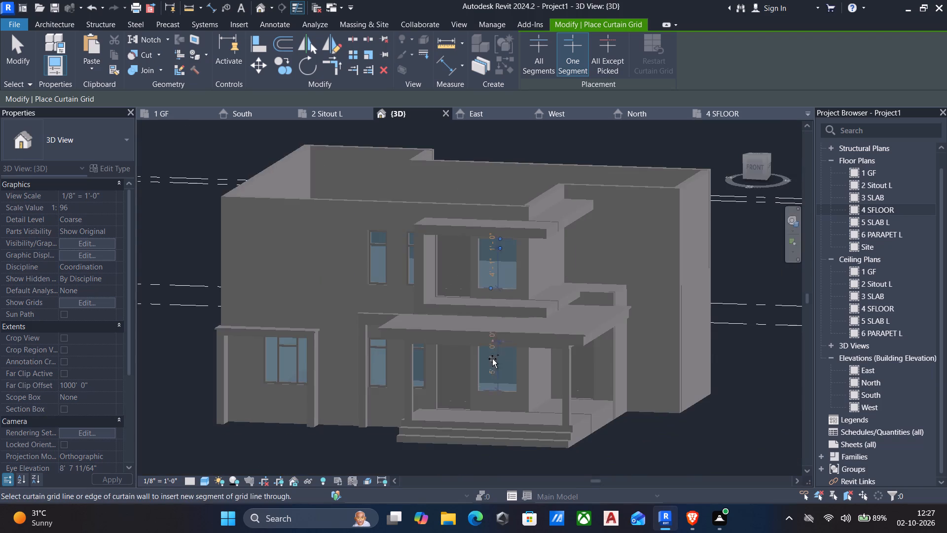
pyautogui.scroll(3, 490, 373)
pyautogui.scroll(-4, 511, 321)
pyautogui.keyDown('shift'); pyautogui.moveTo(513, 359); pyautogui.dragTo(515, 358, button='middle'); pyautogui.keyUp('shift')
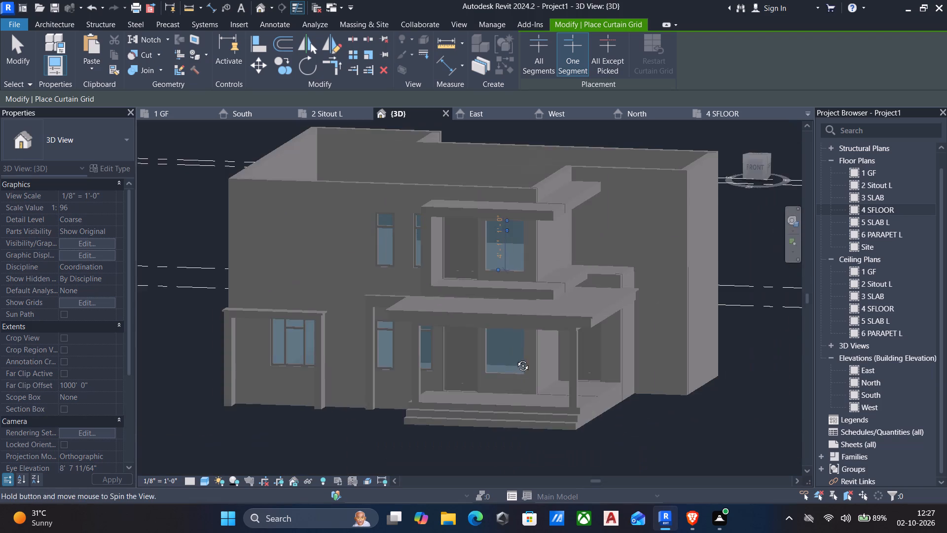
pyautogui.keyDown('shift'); pyautogui.moveTo(515, 358); pyautogui.dragTo(532, 328, button='middle'); pyautogui.keyUp('shift')
pyautogui.scroll(4, 509, 344)
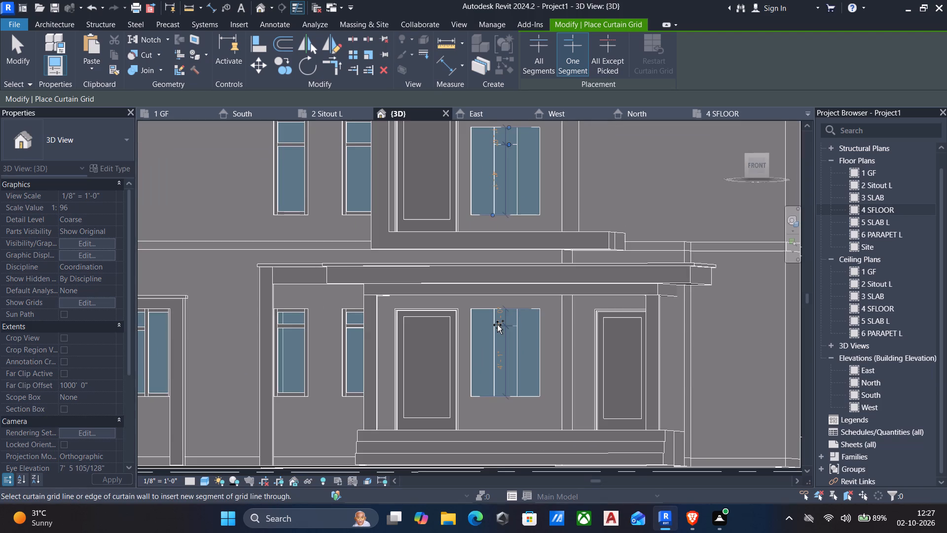
pyautogui.scroll(4, 497, 325)
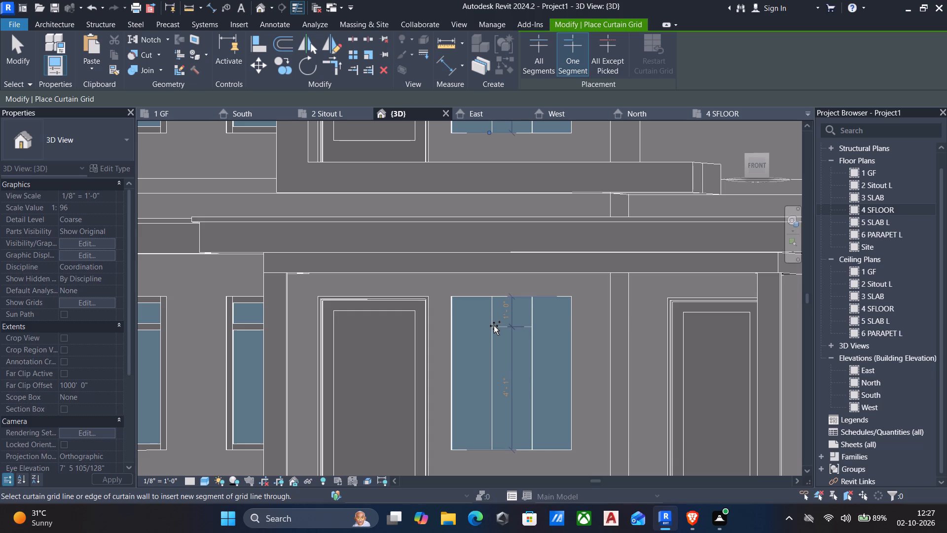
pyautogui.click(494, 326)
pyautogui.press('Escape')
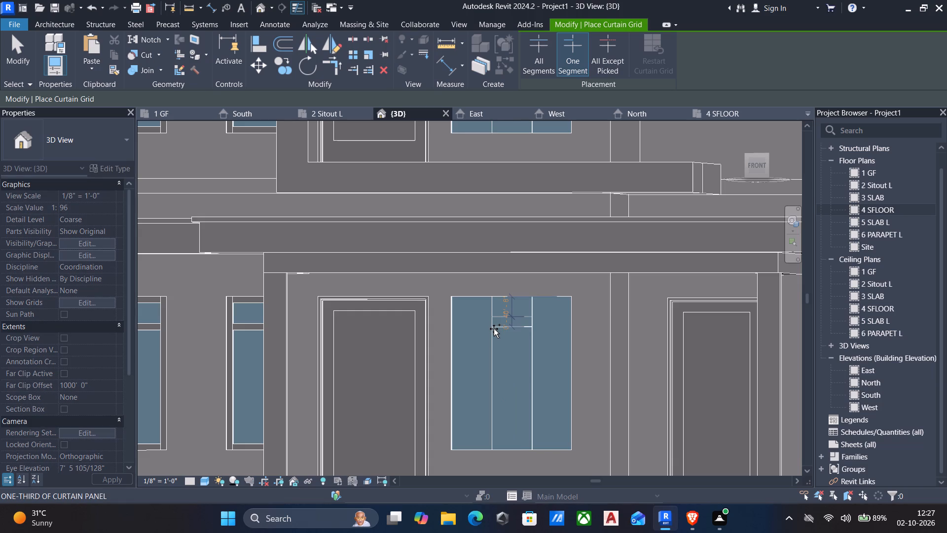
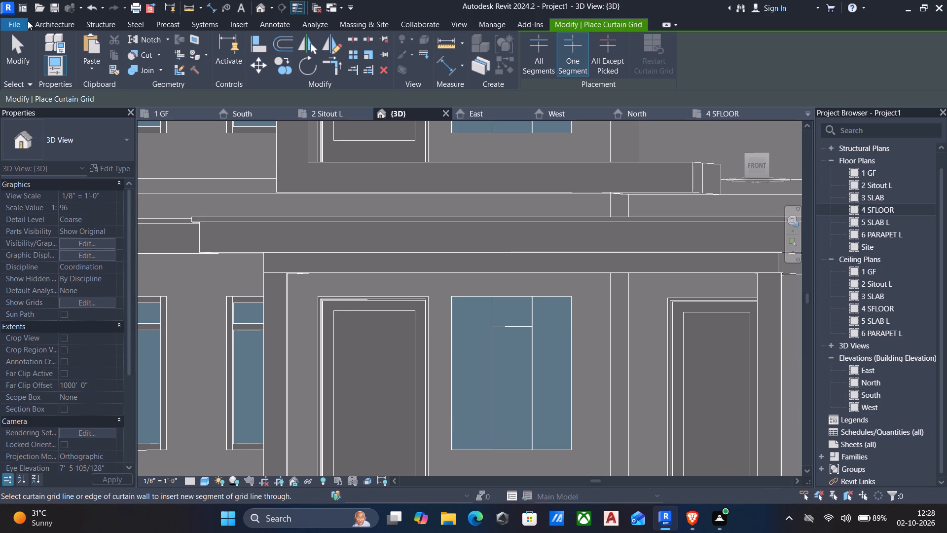
# Place 2.5" x 5" rectangular mullions on all grid lines of the ground- and upper-floor curtain walls beside the doors.
pyautogui.click(41, 21)
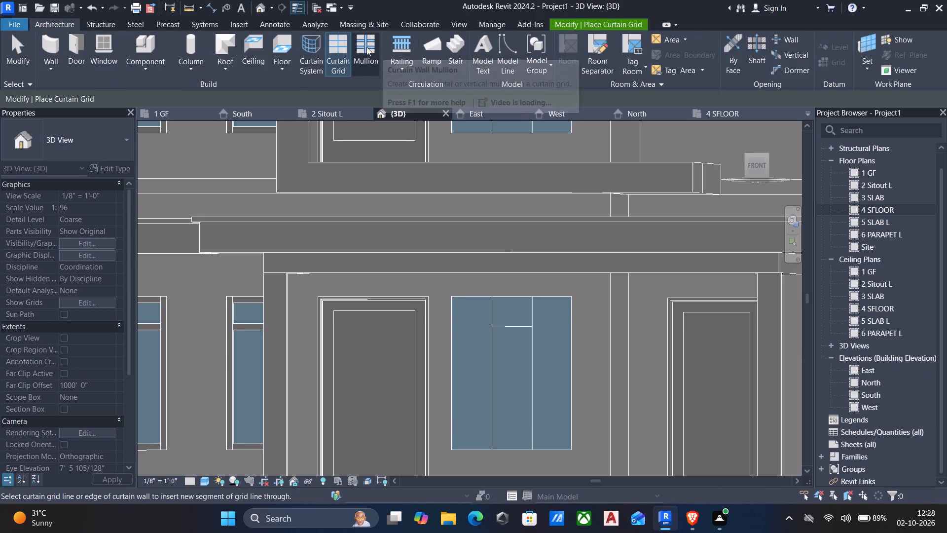
pyautogui.click(366, 47)
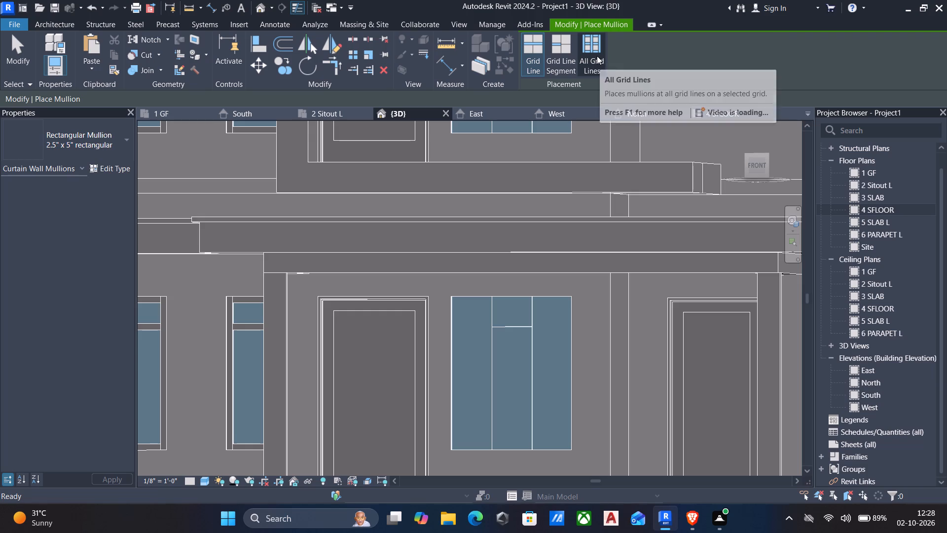
pyautogui.click(597, 56)
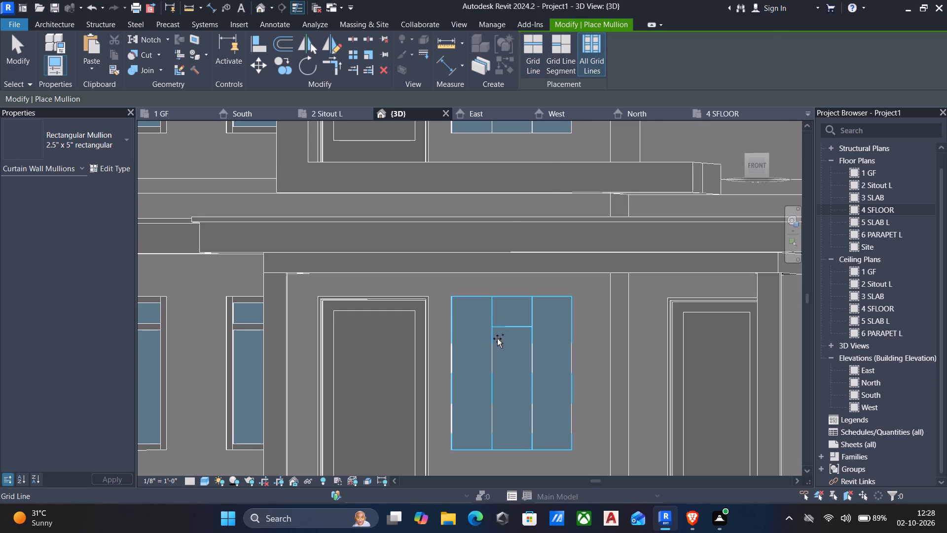
pyautogui.click(496, 332)
pyautogui.scroll(-3, 489, 300)
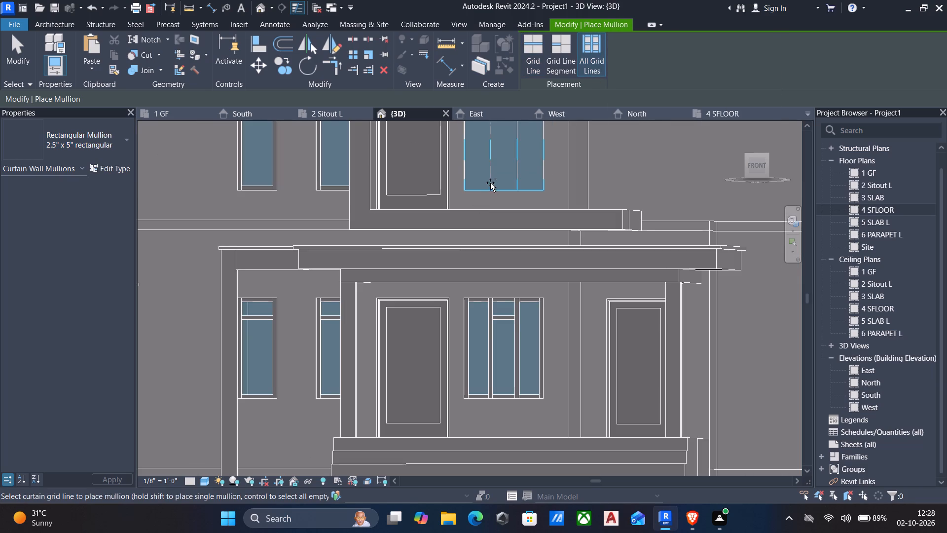
pyautogui.click(491, 178)
pyautogui.scroll(-4, 491, 178)
pyautogui.moveTo(486, 186); pyautogui.dragTo(439, 295, button='middle')
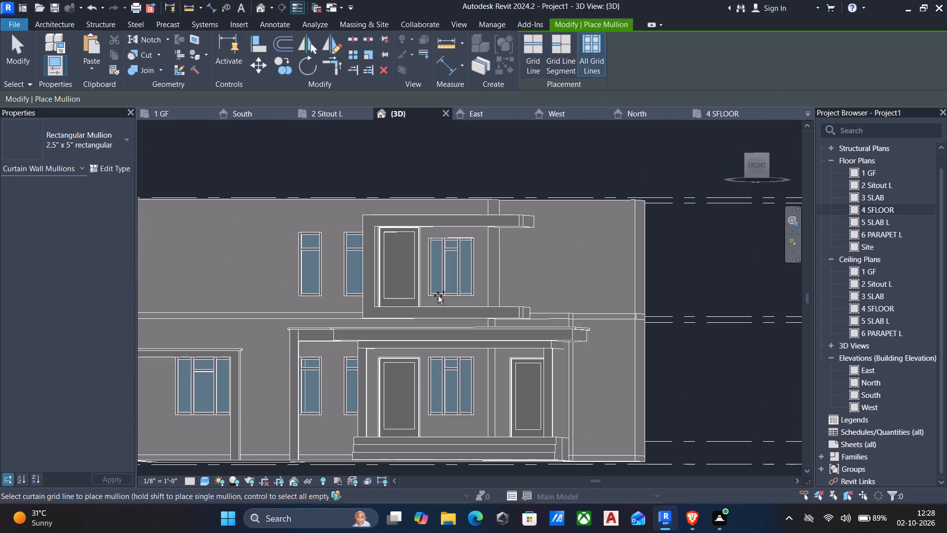
pyautogui.press('Escape')
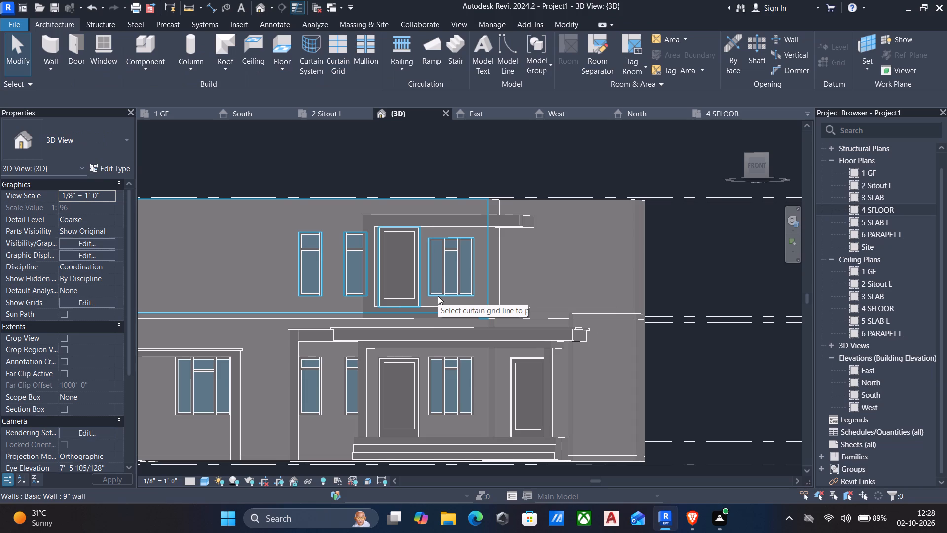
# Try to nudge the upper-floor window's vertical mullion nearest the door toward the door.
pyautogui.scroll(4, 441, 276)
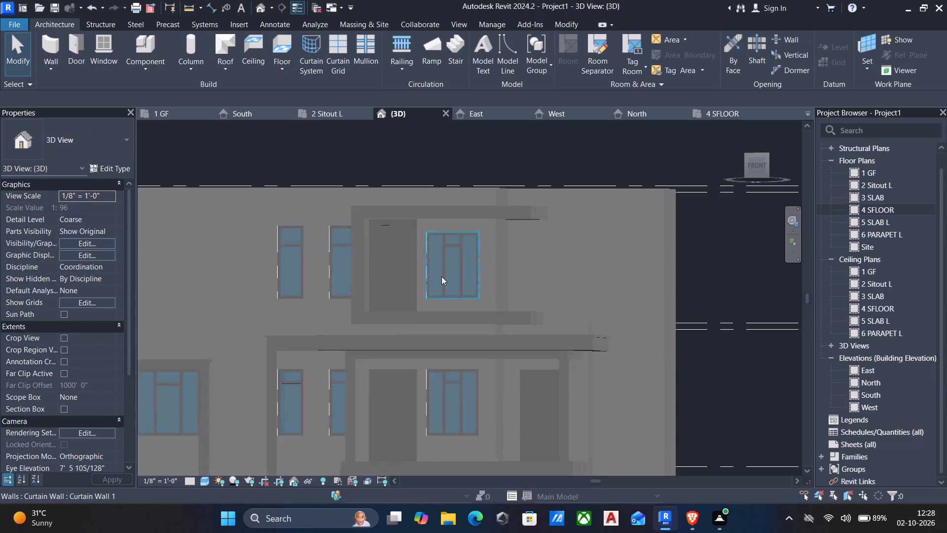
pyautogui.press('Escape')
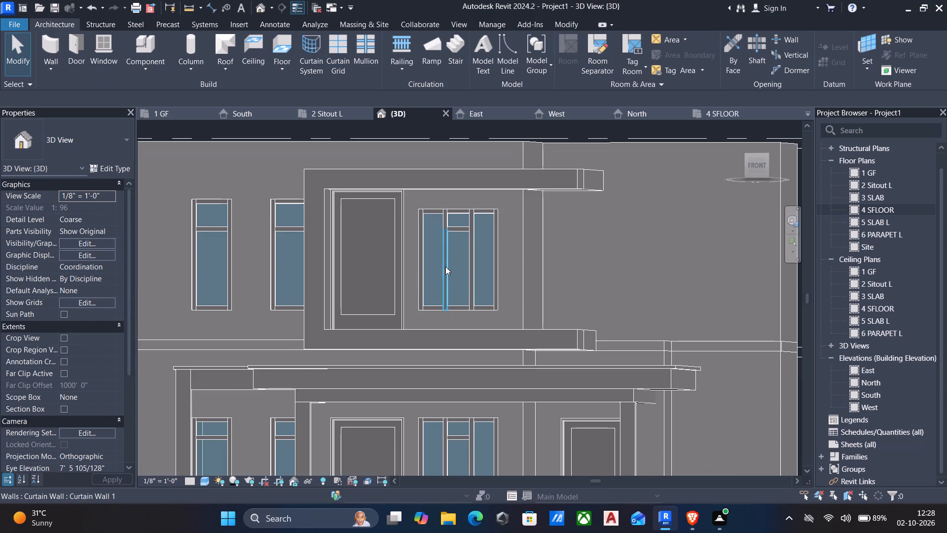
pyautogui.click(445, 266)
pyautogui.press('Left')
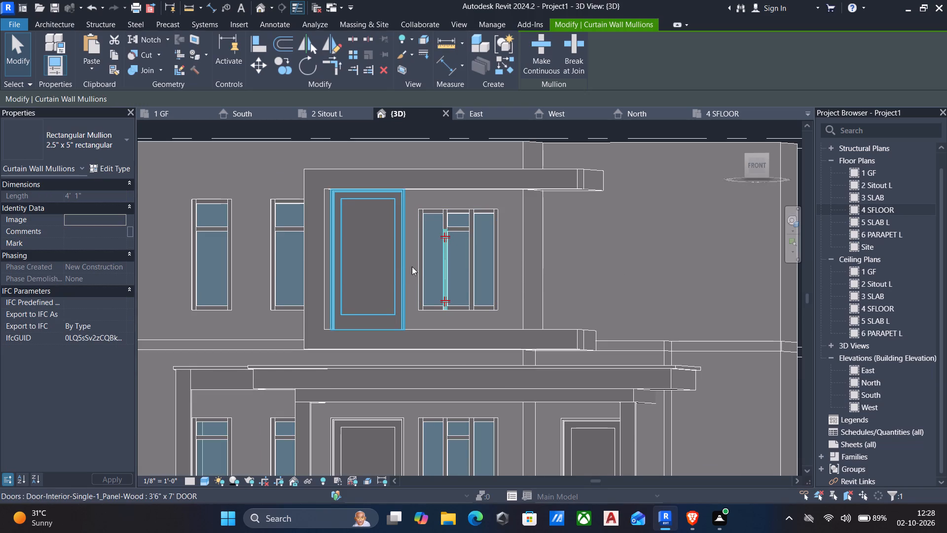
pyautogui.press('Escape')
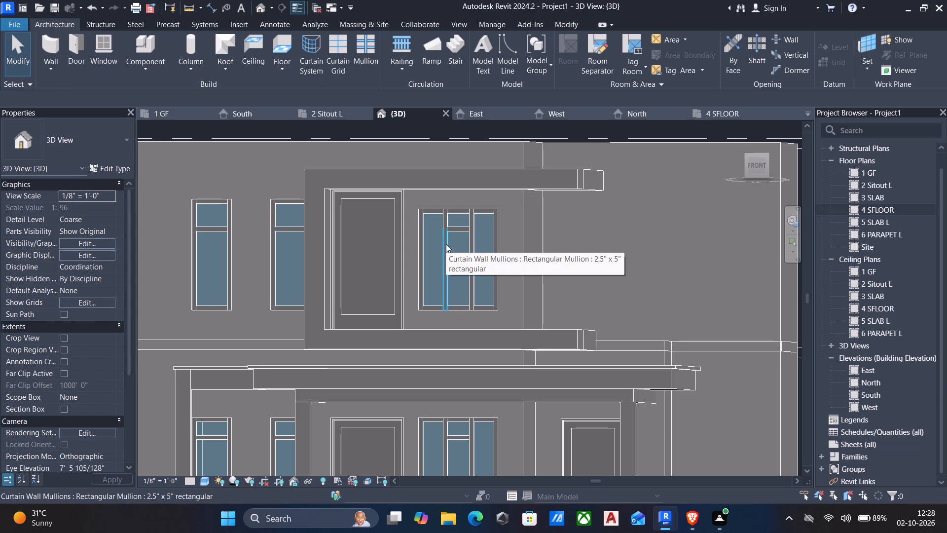
# Delete the interior vertical and horizontal mullions of the upper-floor window beside the door, keeping its outer frame mullions.
pyautogui.click(446, 244)
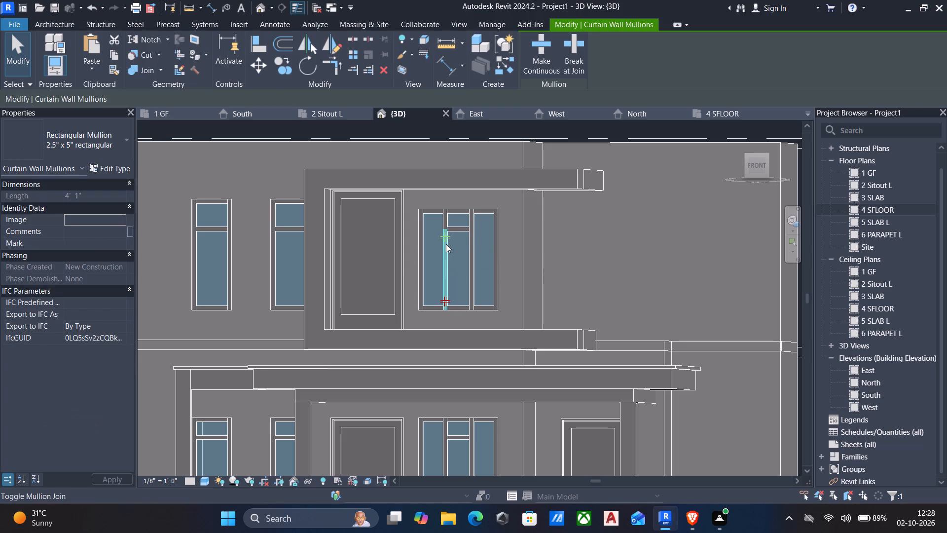
pyautogui.press('Delete')
pyautogui.click(471, 256)
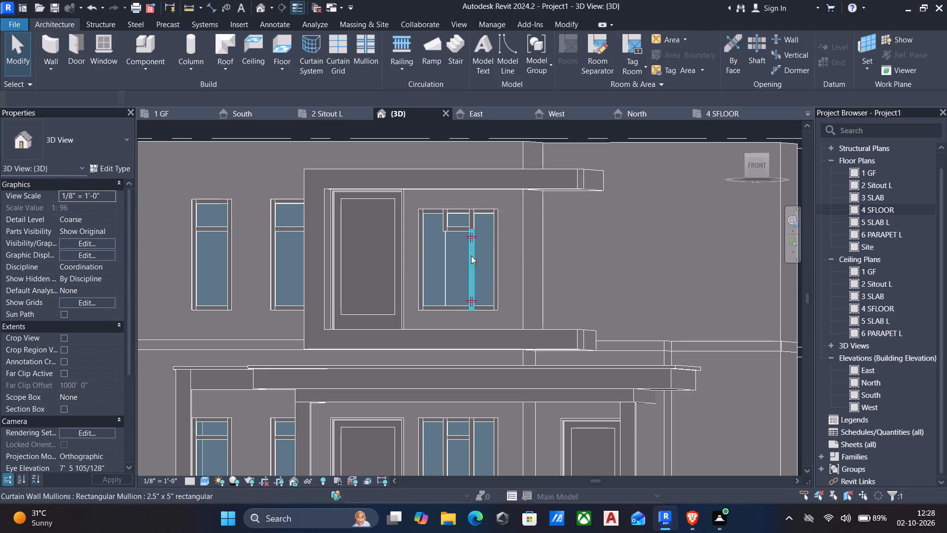
pyautogui.press('Delete')
pyautogui.click(470, 221)
pyautogui.press('Delete')
pyautogui.click(457, 227)
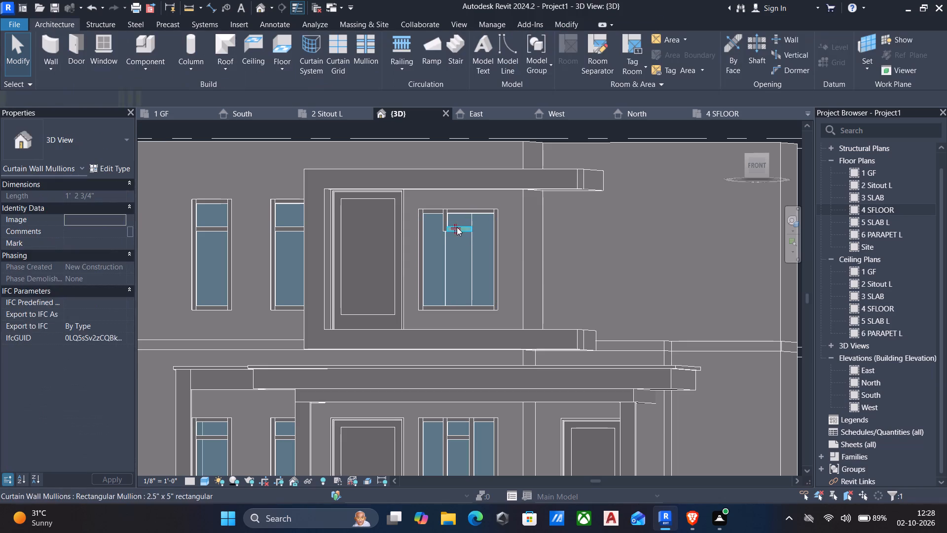
pyautogui.press('Delete')
pyautogui.click(444, 221)
pyautogui.press('Delete')
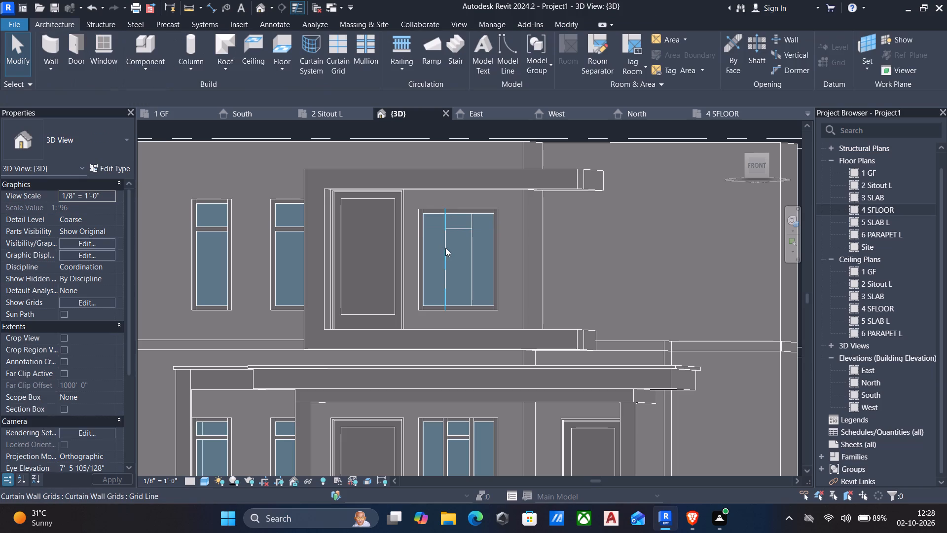
# Nudge the upper-floor window's two vertical grid lines outward so each sits 1'-2" from its nearest window edge.
pyautogui.click(445, 248)
pyautogui.press('Left')
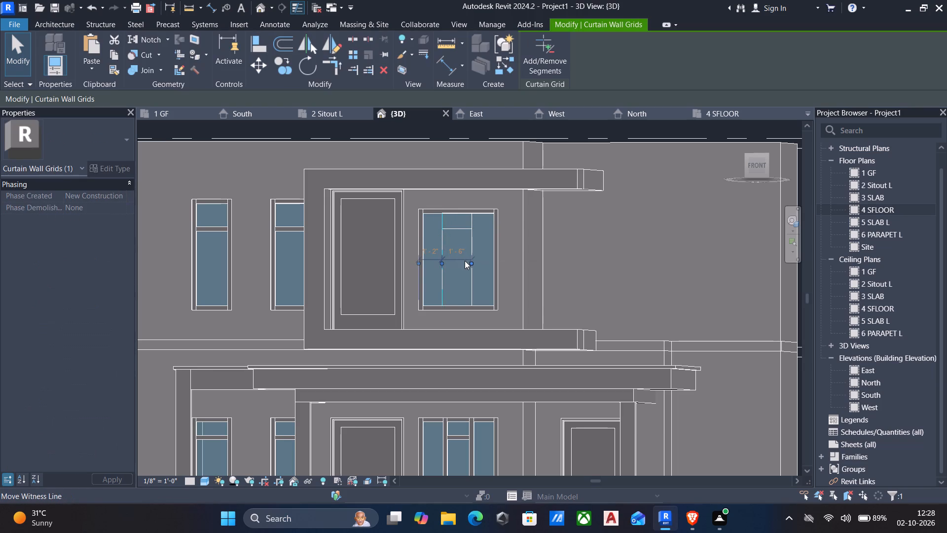
pyautogui.click(473, 279)
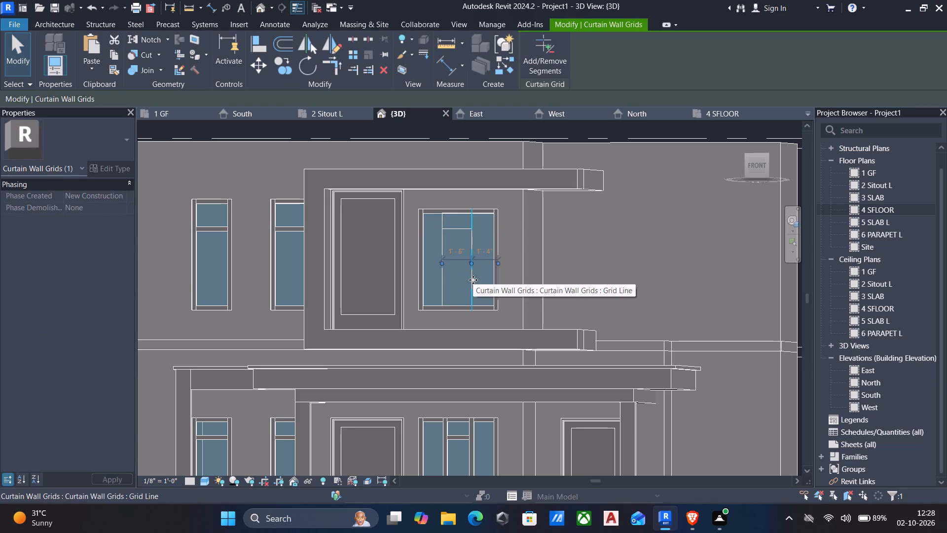
pyautogui.press('Right')
# Delete the interior vertical and horizontal mullions of the ground-floor window between the doors, keeping its outer frame mullions.
pyautogui.scroll(-4, 463, 311)
pyautogui.moveTo(463, 311); pyautogui.dragTo(446, 258, button='middle')
pyautogui.scroll(4, 443, 331)
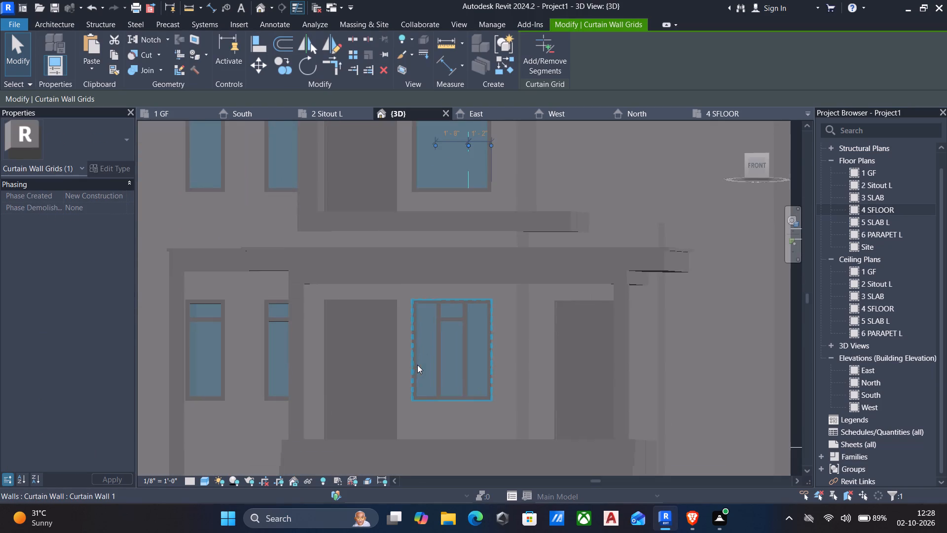
pyautogui.click(439, 365)
pyautogui.press('Delete')
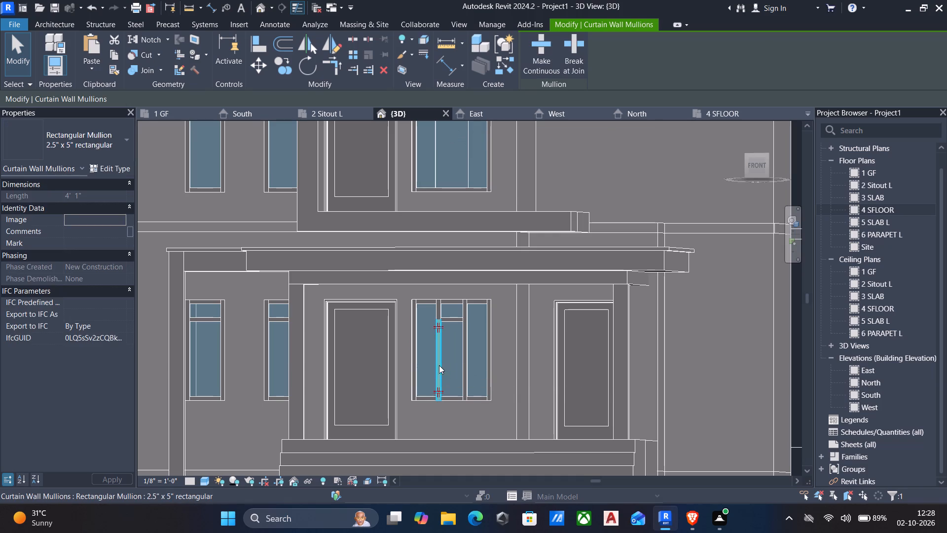
pyautogui.click(466, 364)
pyautogui.press('Delete')
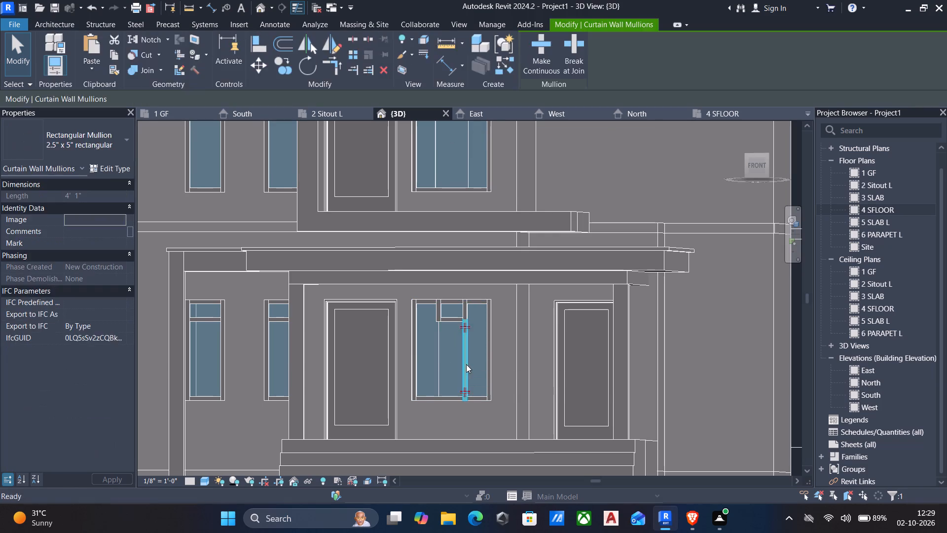
pyautogui.click(450, 321)
pyautogui.press('Delete')
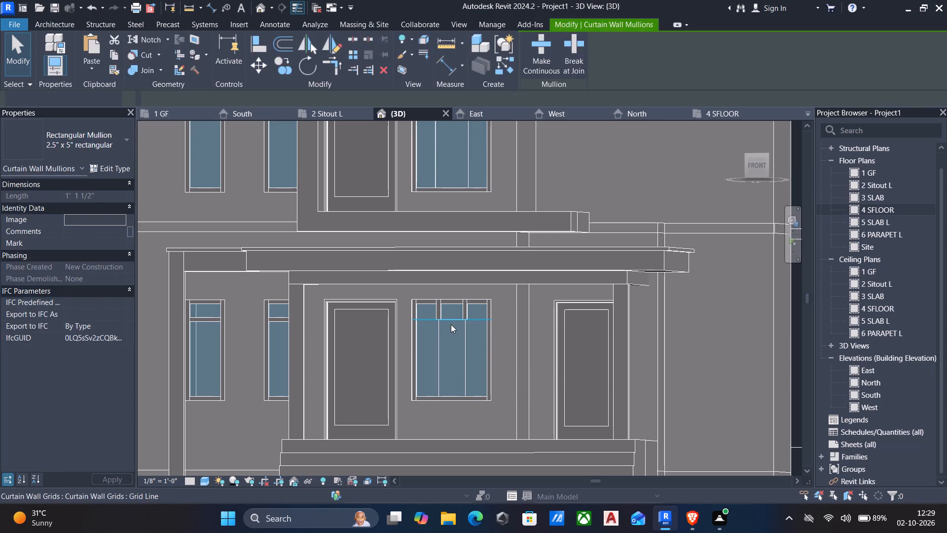
pyautogui.click(438, 316)
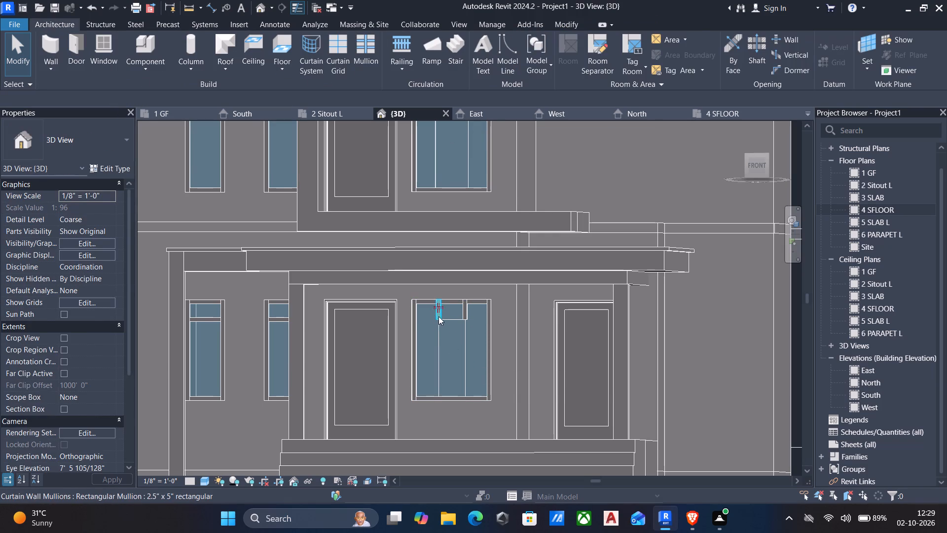
pyautogui.press('Delete')
pyautogui.click(463, 311)
pyautogui.press('Delete')
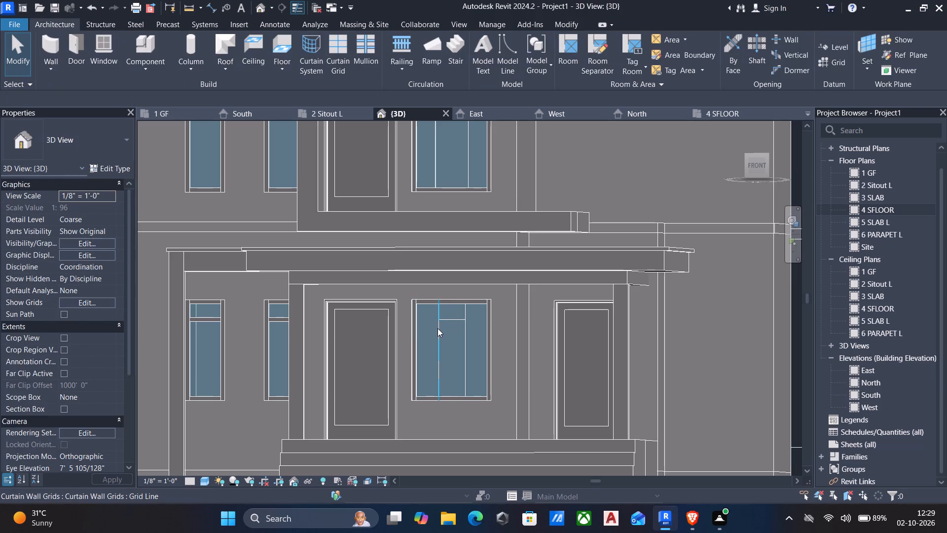
# Nudge the ground-floor window's two vertical grid lines outward to 1'-2" from each edge, making the middle panel 1'-8" wide.
pyautogui.click(437, 329)
pyautogui.press('Left')
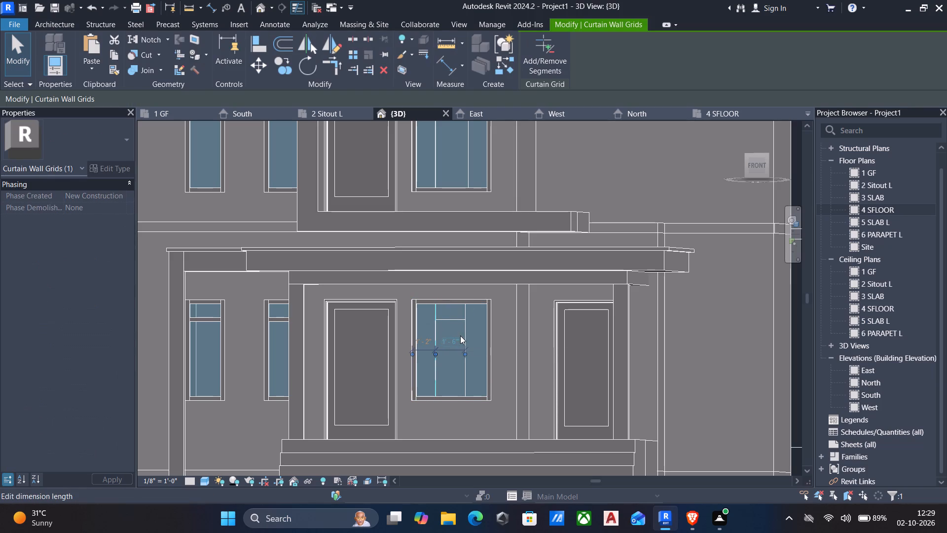
pyautogui.scroll(4, 465, 336)
pyautogui.click(466, 334)
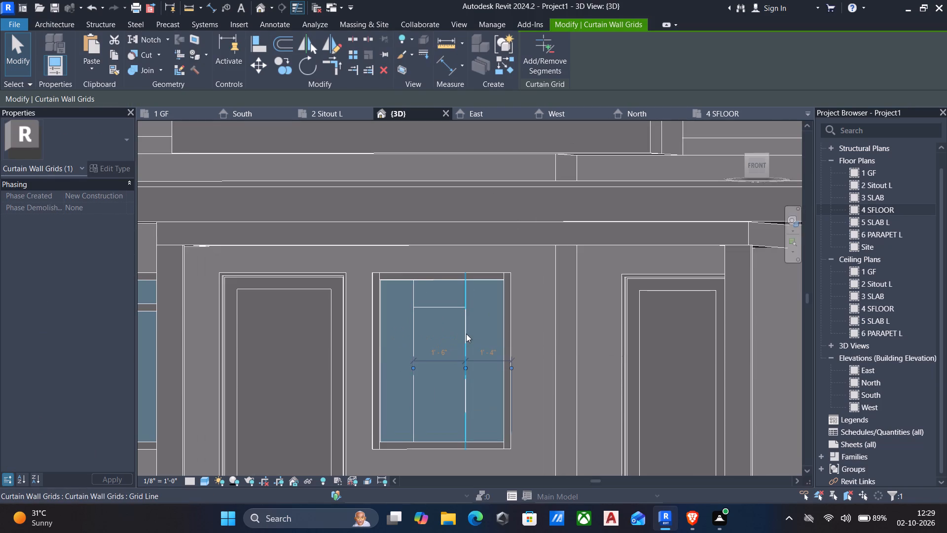
pyautogui.press('Right')
pyautogui.scroll(-3, 467, 333)
pyautogui.scroll(5, 461, 340)
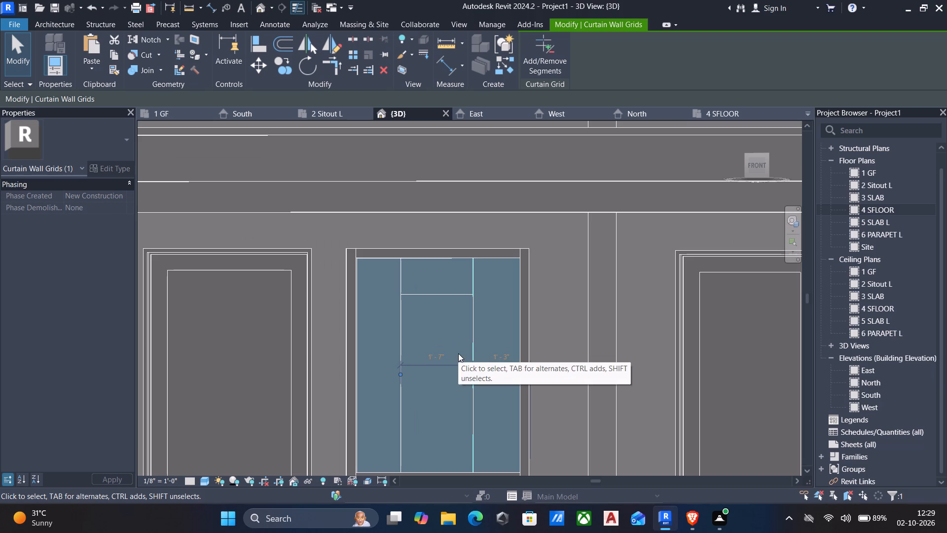
pyautogui.press('Right')
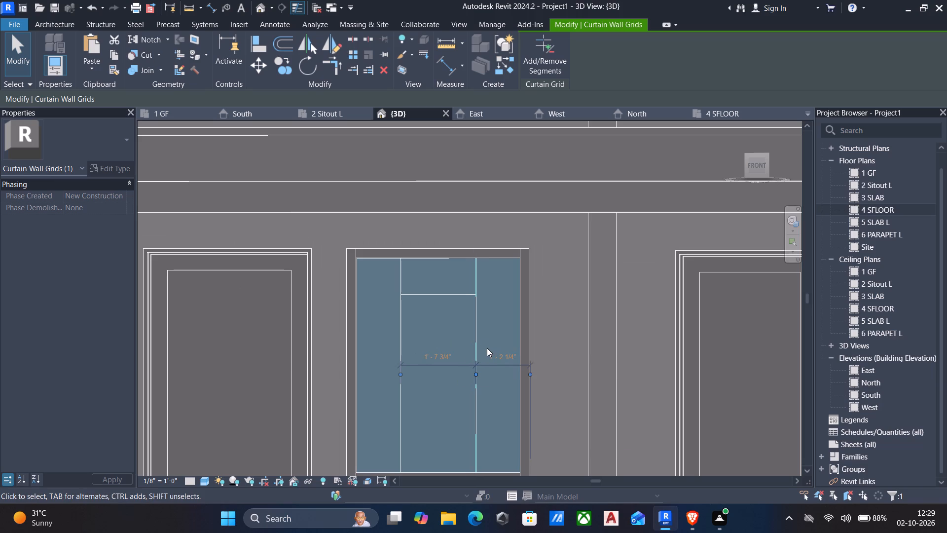
pyautogui.press('Left')
pyautogui.scroll(-2, 487, 348)
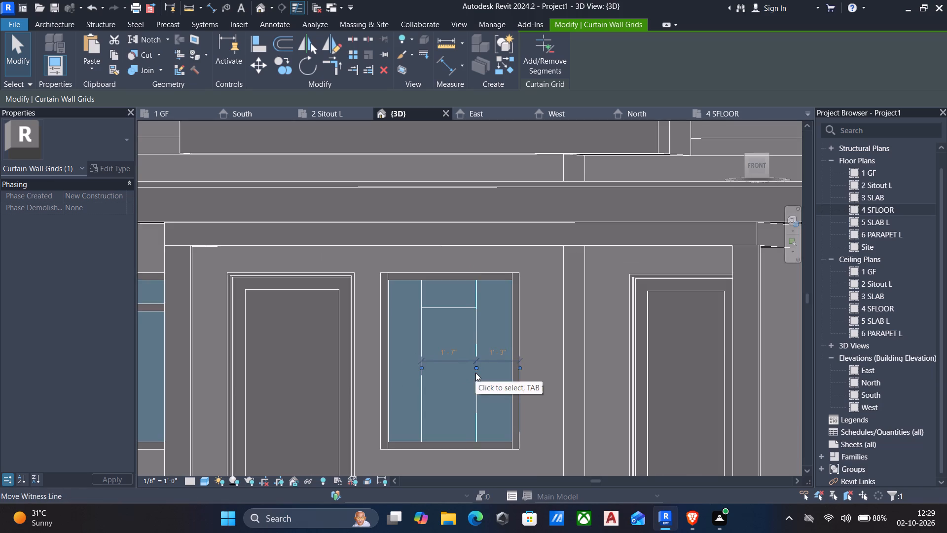
pyautogui.scroll(-2, 475, 373)
pyautogui.press('Right')
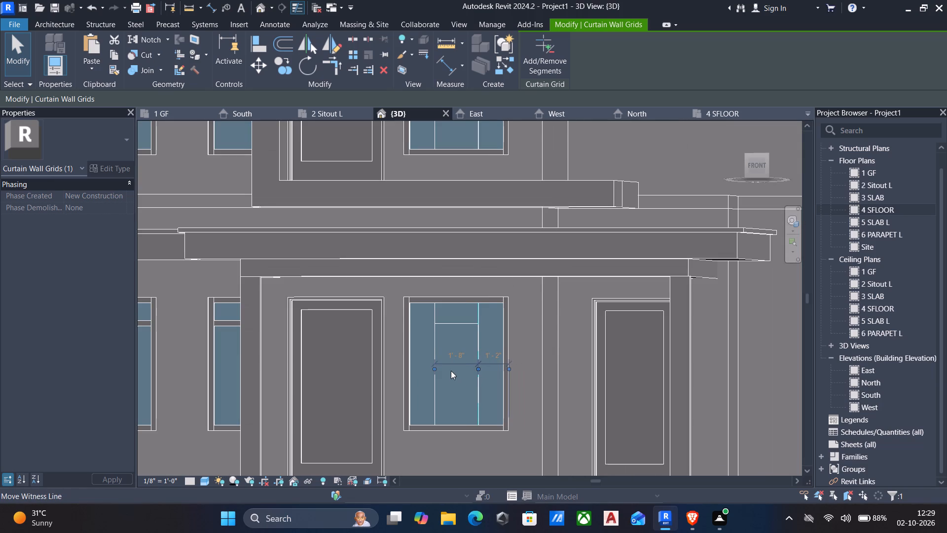
pyautogui.press('Escape')
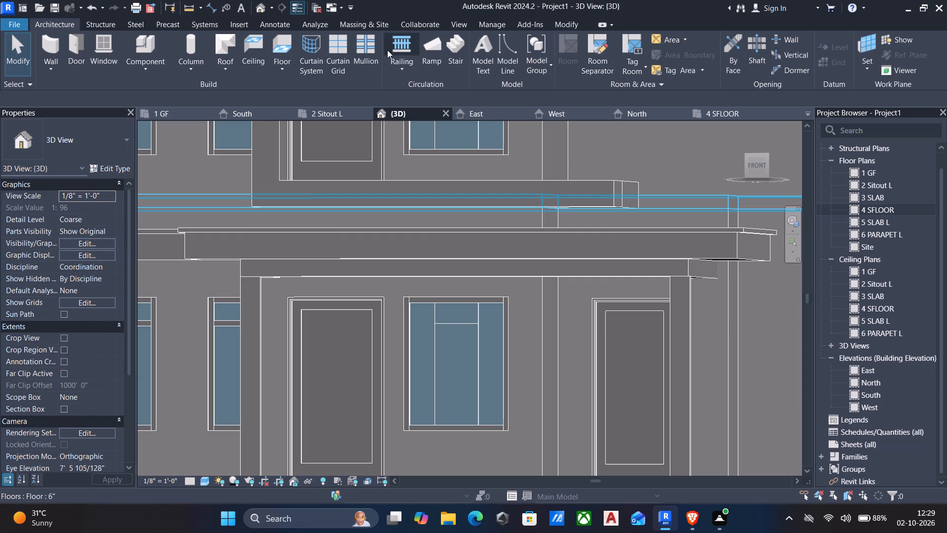
# Place 2.5" x 5" rectangular mullions on all remaining empty grid lines of the ground-floor and upper-floor windows.
pyautogui.click(356, 47)
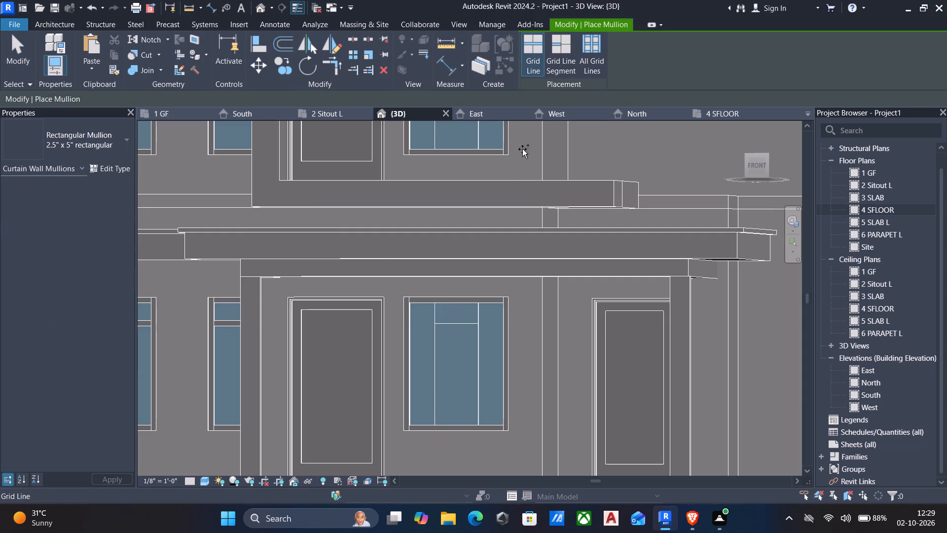
pyautogui.click(585, 46)
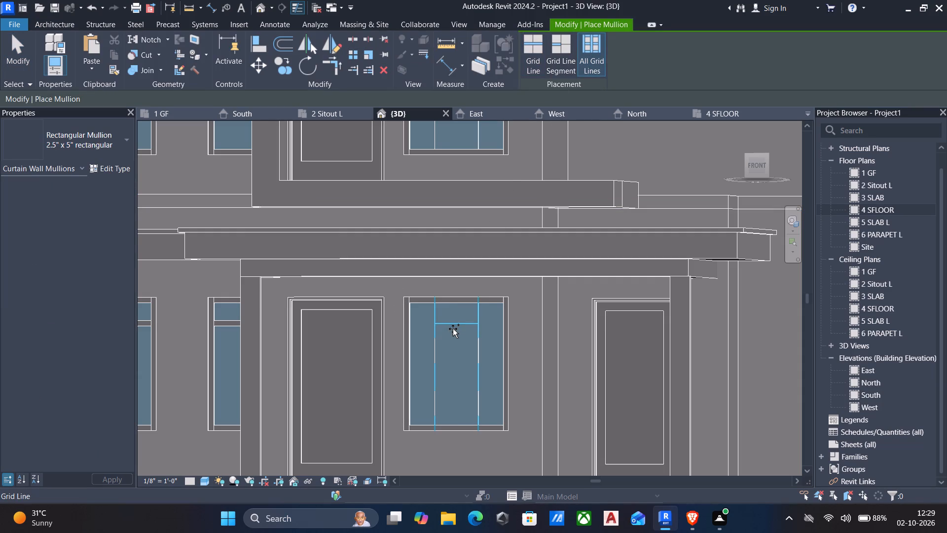
pyautogui.click(453, 329)
pyautogui.scroll(-3, 453, 329)
pyautogui.moveTo(453, 329); pyautogui.dragTo(456, 386, button='middle')
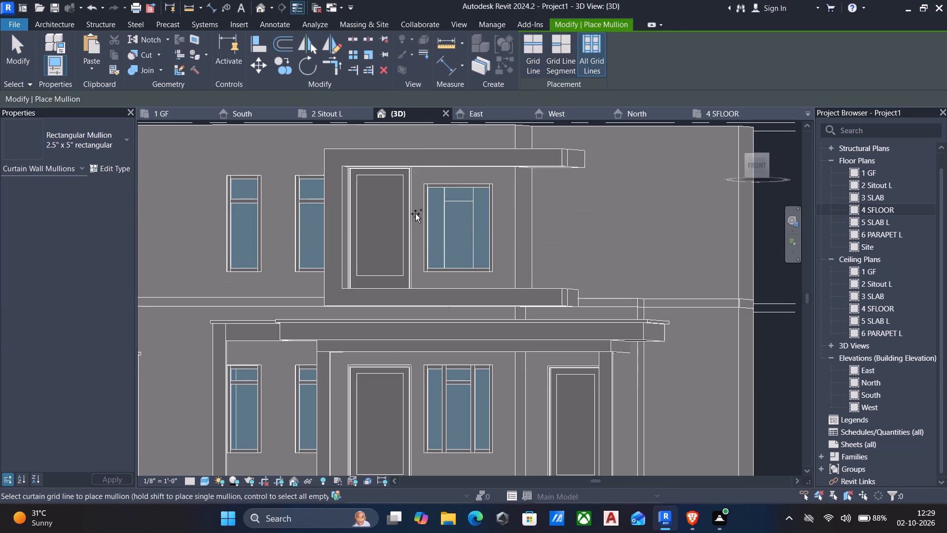
pyautogui.click(465, 197)
pyautogui.scroll(-2, 455, 203)
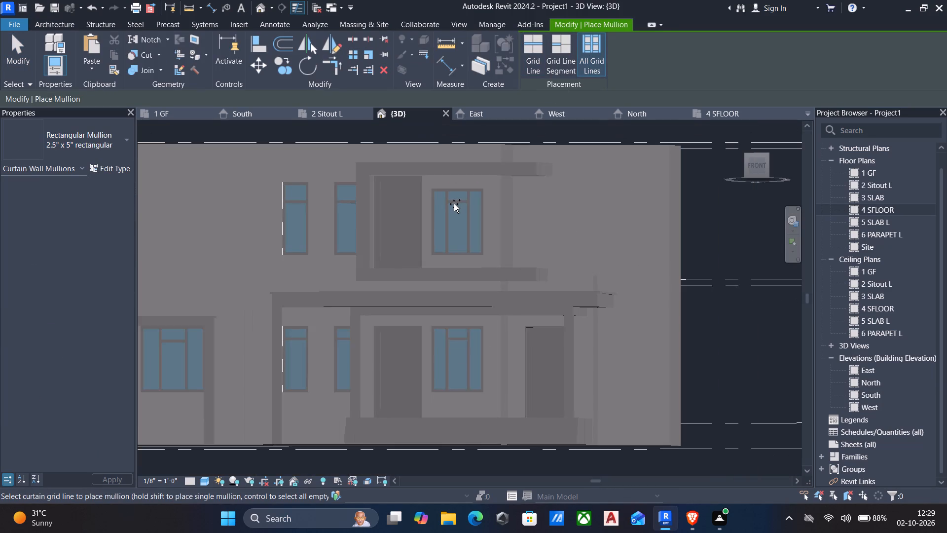
pyautogui.press('Escape')
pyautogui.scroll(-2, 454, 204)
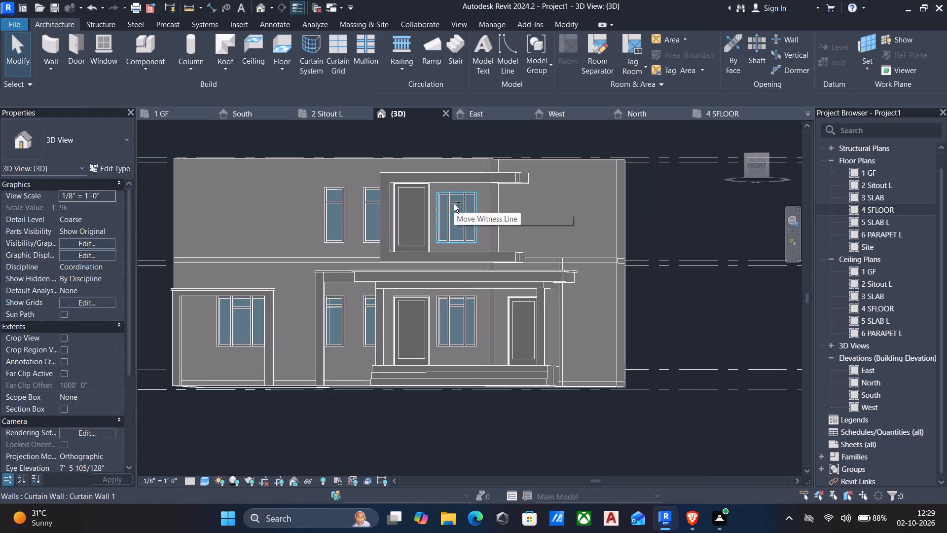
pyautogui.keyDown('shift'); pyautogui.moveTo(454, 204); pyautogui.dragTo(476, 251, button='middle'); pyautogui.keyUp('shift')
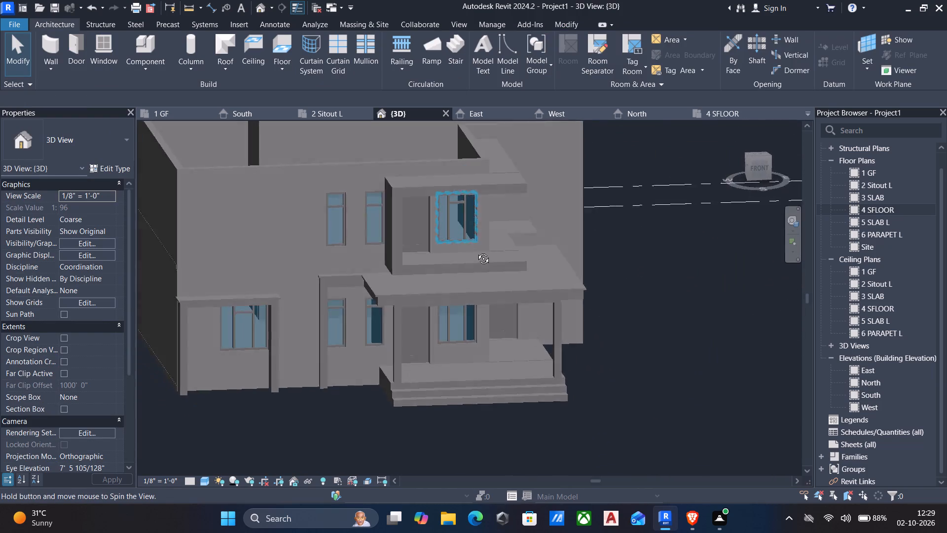
# Copy the three-panel curtain-wall window inside the ground-floor projecting frame and paste it aligned to level 4 SFLOOR.
pyautogui.keyDown('shift'); pyautogui.moveTo(476, 251); pyautogui.dragTo(423, 243, button='middle'); pyautogui.keyUp('shift')
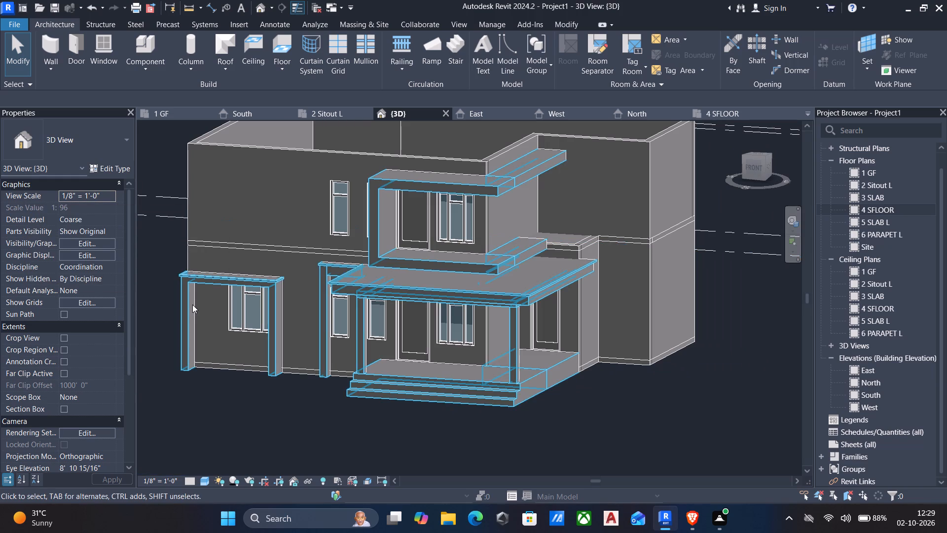
pyautogui.press('Escape')
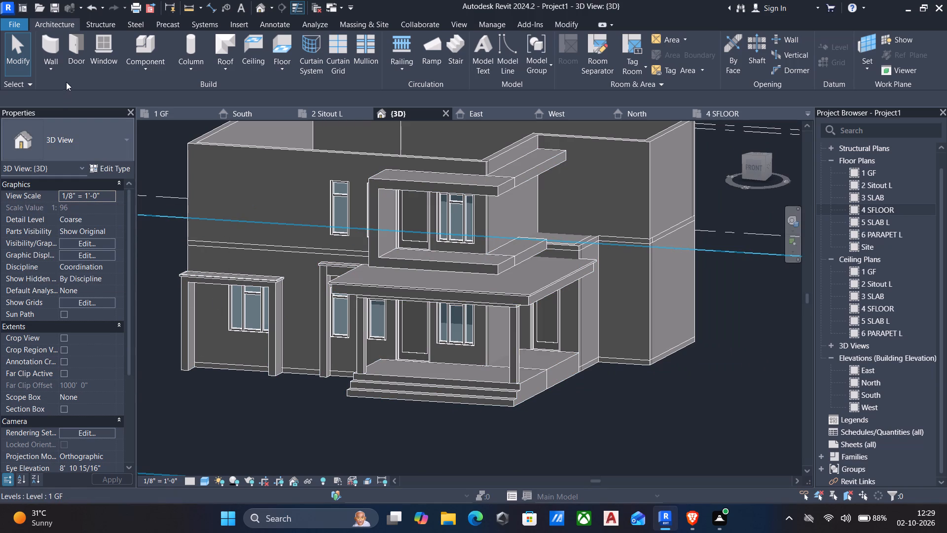
pyautogui.click(237, 333)
pyautogui.press('Escape')
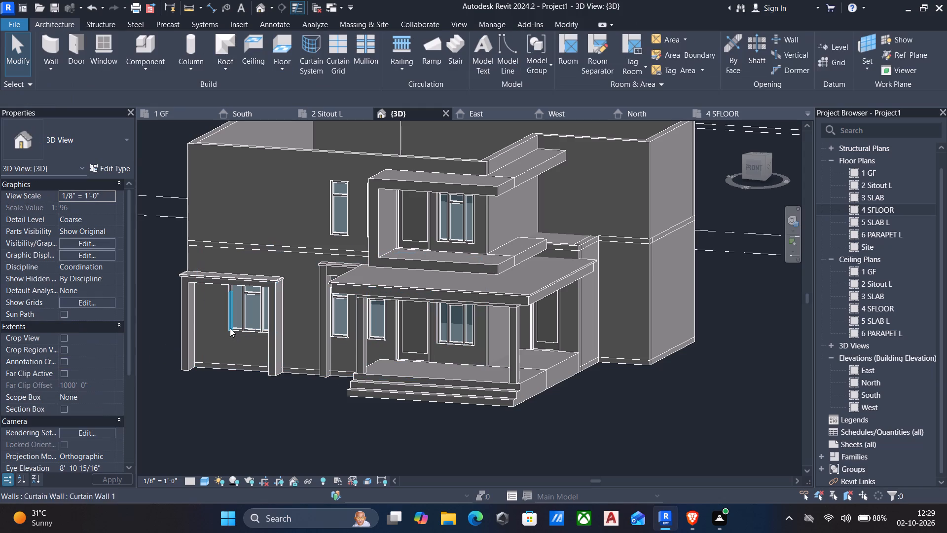
pyautogui.click(226, 313)
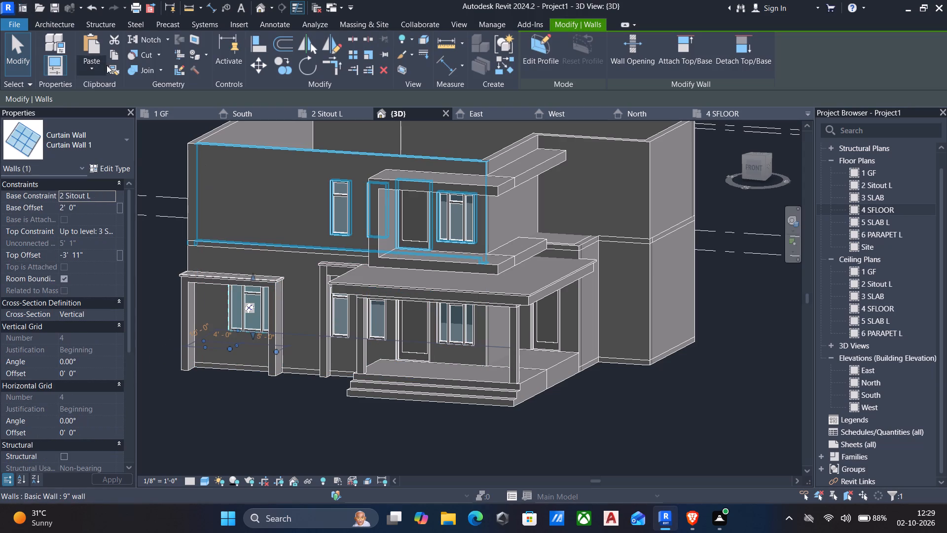
pyautogui.click(113, 54)
pyautogui.click(83, 67)
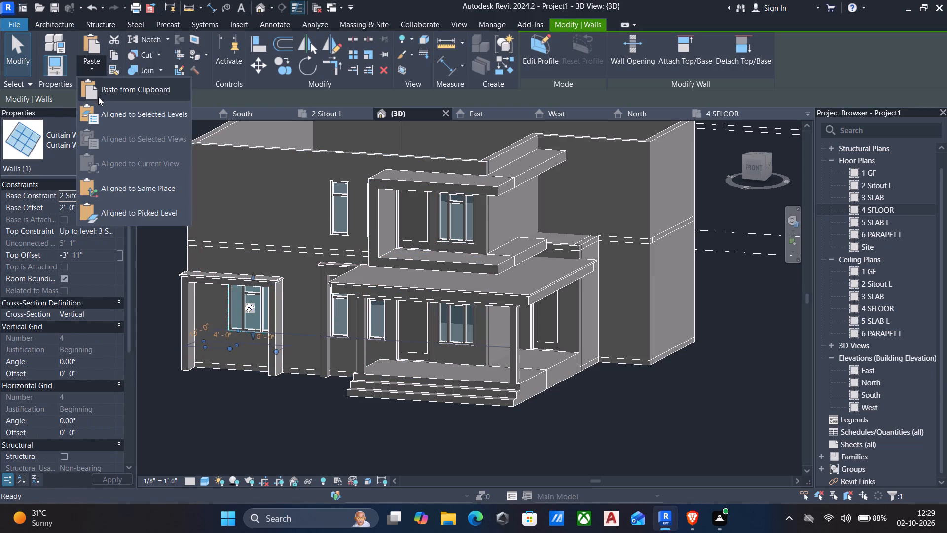
pyautogui.click(106, 108)
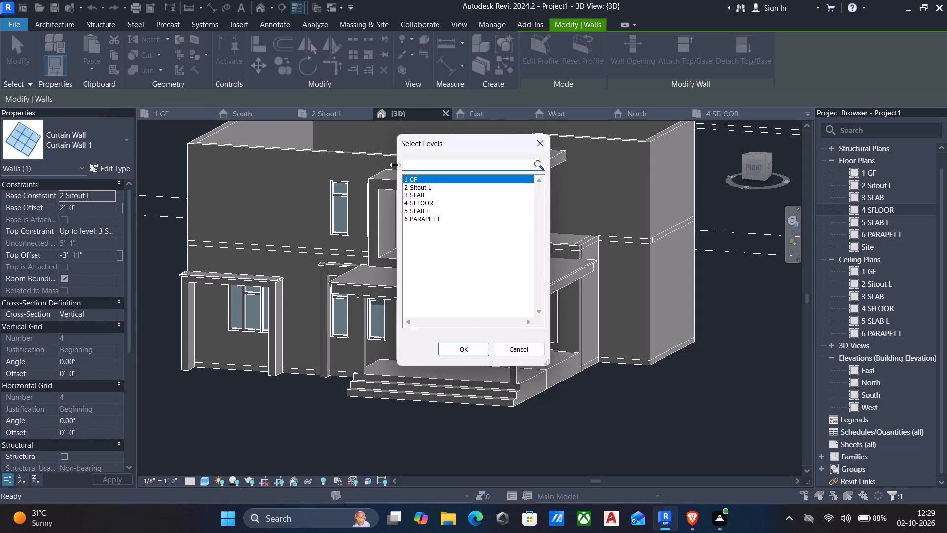
pyautogui.click(415, 201)
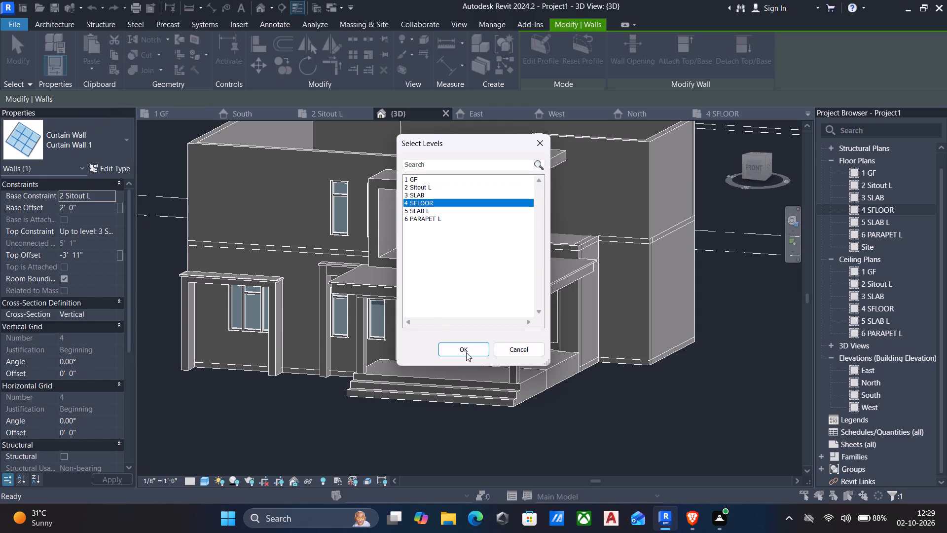
pyautogui.click(466, 349)
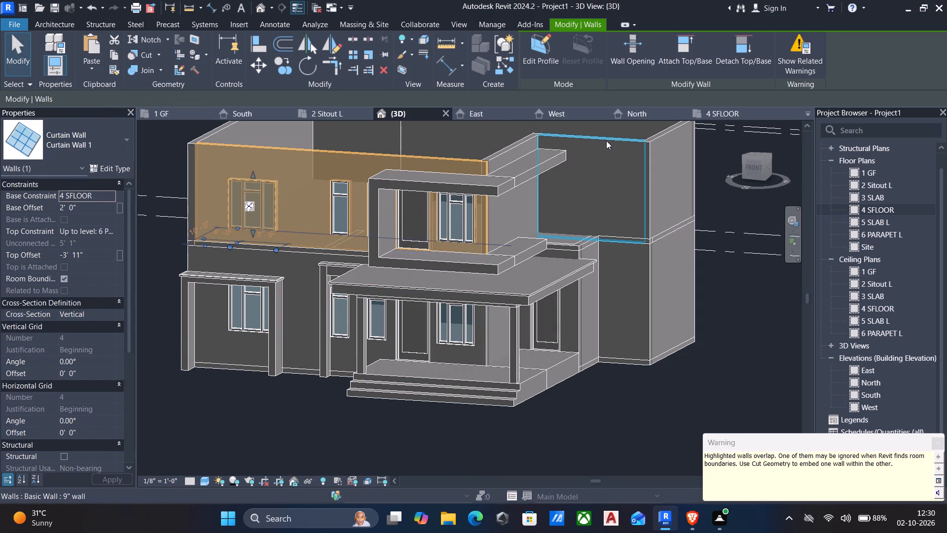
pyautogui.press('Escape')
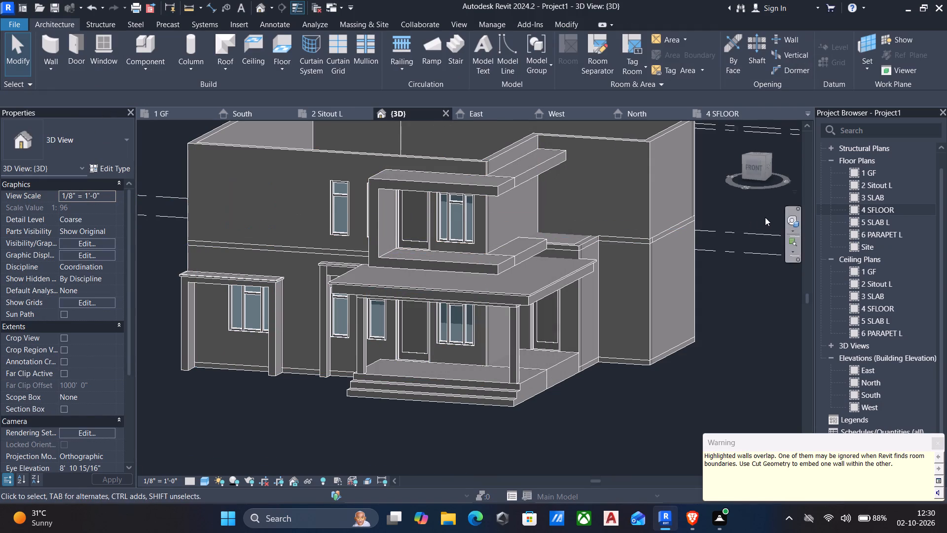
# In the 4 SFLOOR plan, cut the 9" front wall with the pasted curtain-wall window using Cut Geometry, and return to the 3D view.
pyautogui.doubleClick(888, 208)
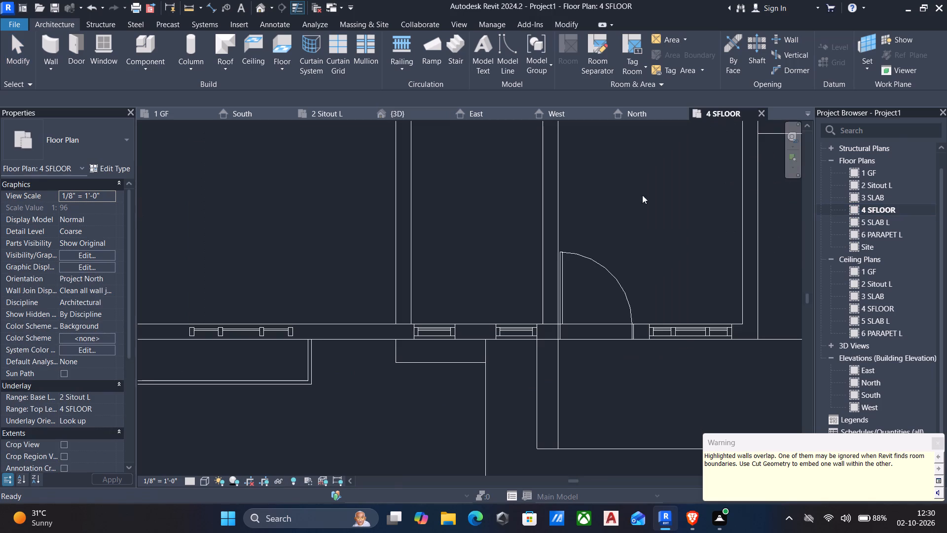
pyautogui.scroll(-4, 402, 217)
pyautogui.moveTo(400, 217); pyautogui.dragTo(415, 204, button='middle')
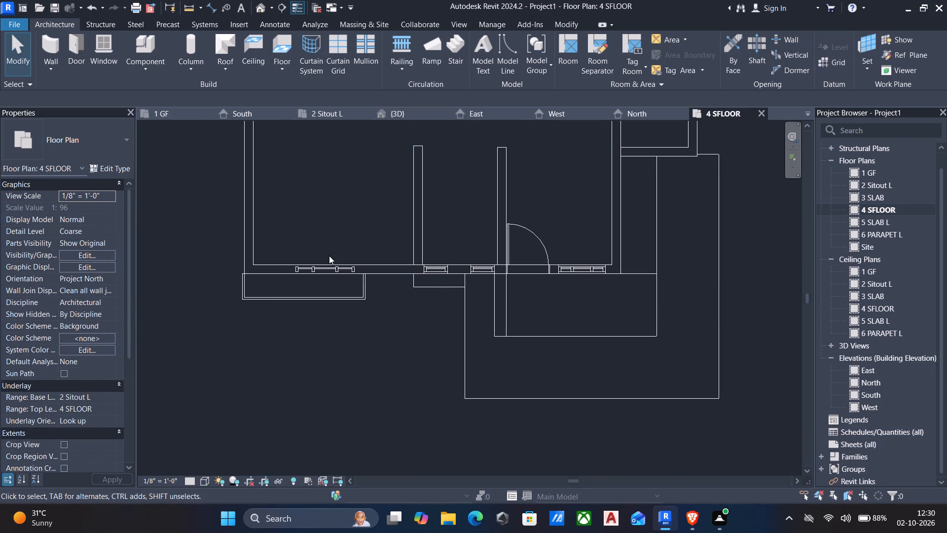
pyautogui.write('li')
pyautogui.click(137, 56)
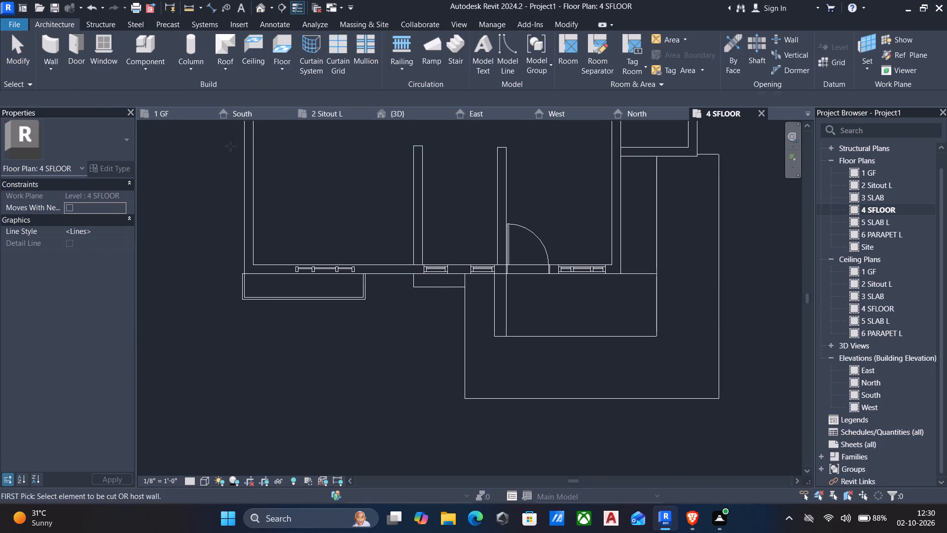
pyautogui.click(273, 267)
pyautogui.click(309, 268)
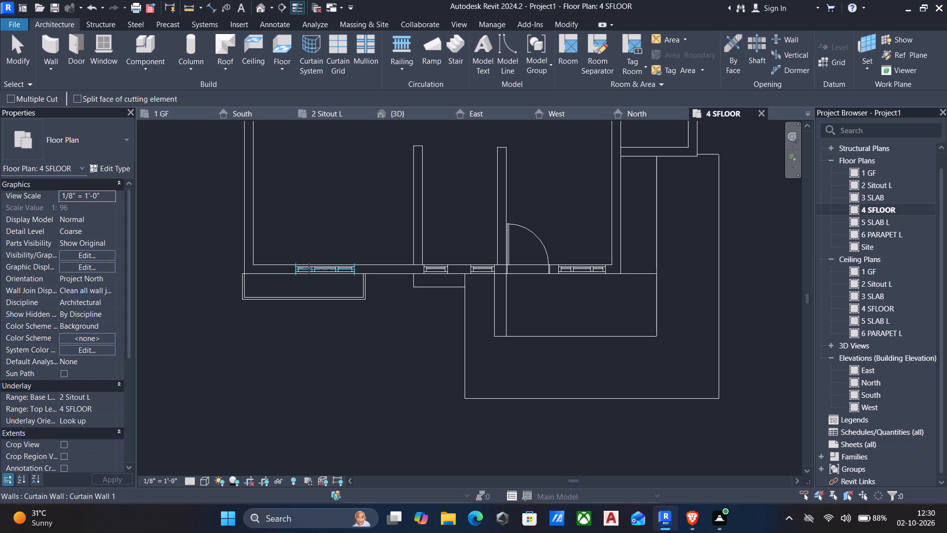
pyautogui.press('Escape')
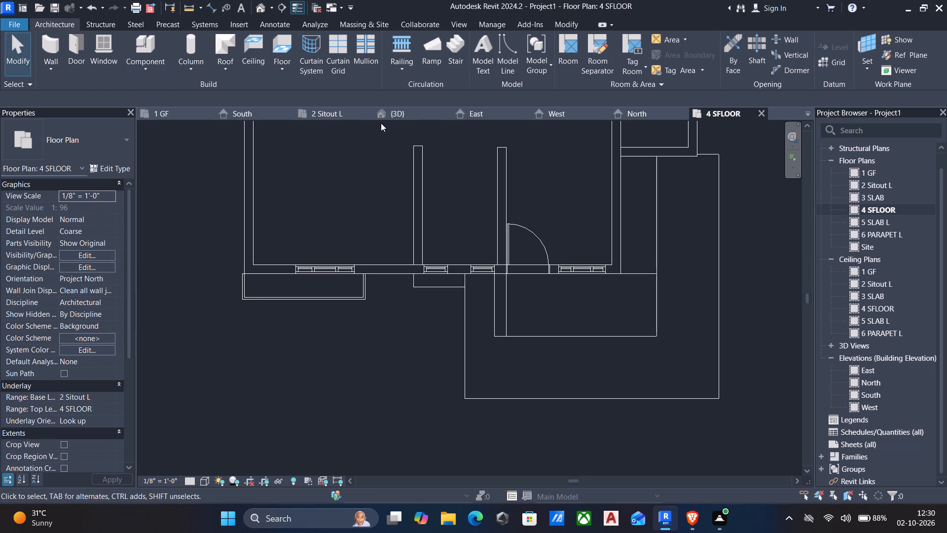
pyautogui.click(415, 114)
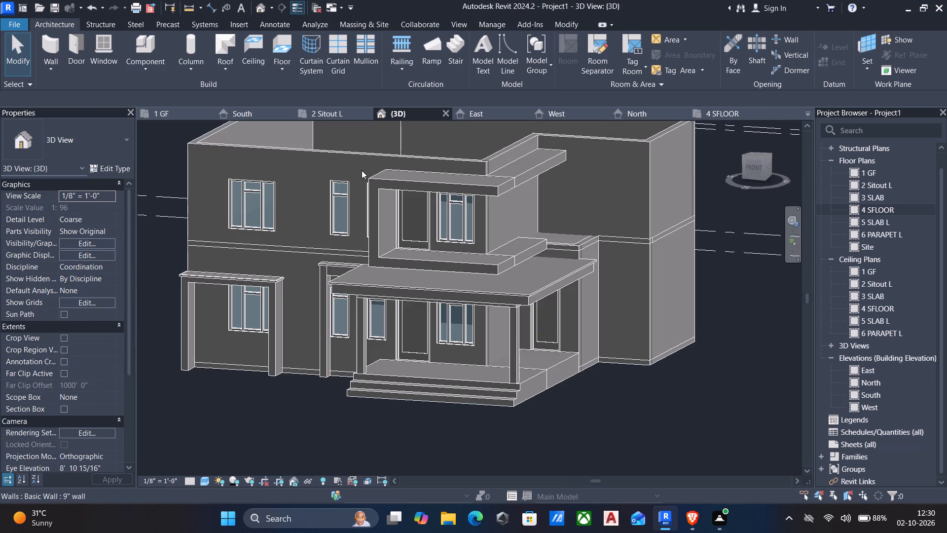
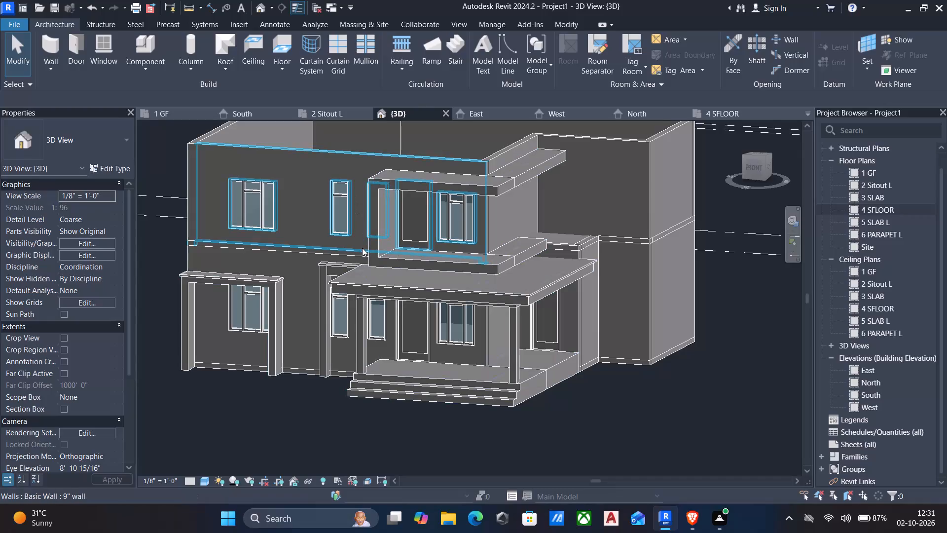
# Lower the top of the 6'-6" long 9" wall with the side door beside the porch roof to a top offset of about -1'-6 9/16".
pyautogui.scroll(-2, 364, 252)
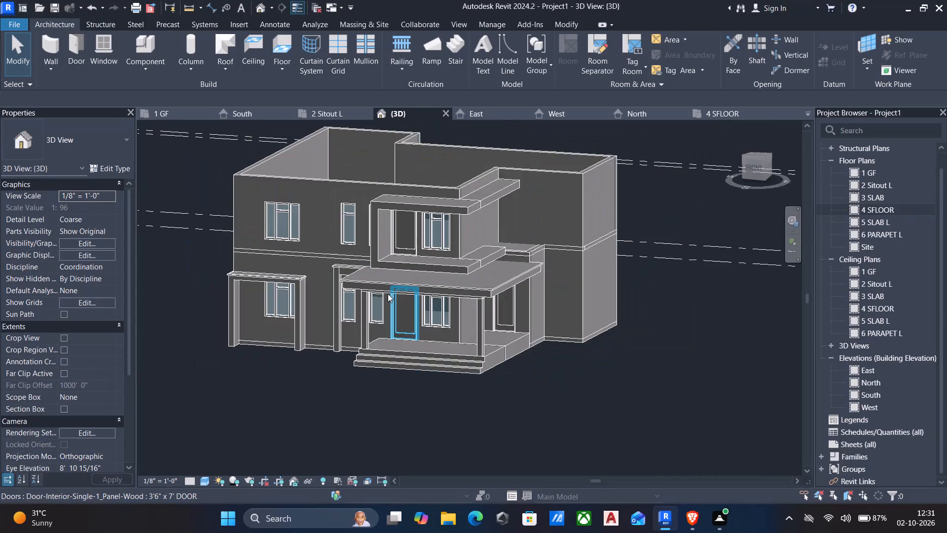
pyautogui.keyDown('shift'); pyautogui.moveTo(388, 294); pyautogui.dragTo(470, 359, button='middle'); pyautogui.keyUp('shift')
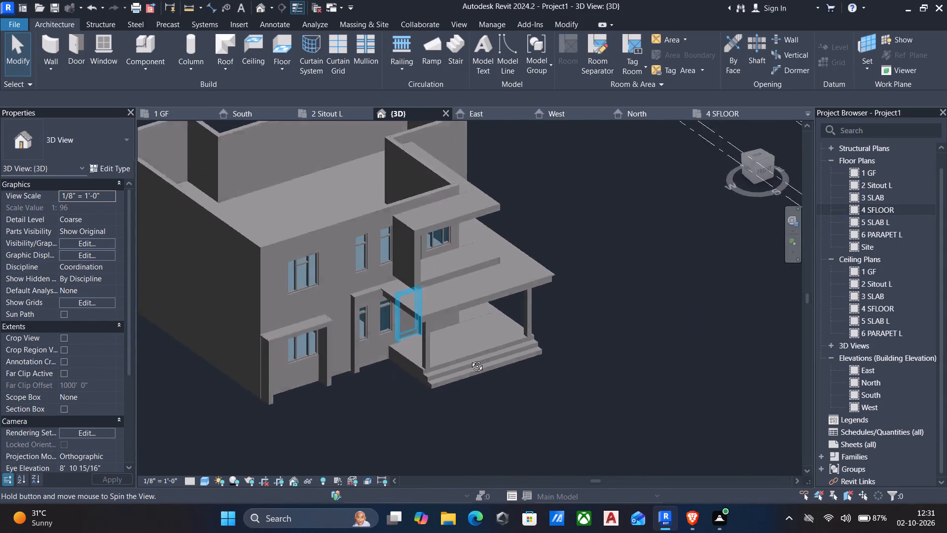
pyautogui.keyDown('shift'); pyautogui.moveTo(470, 359); pyautogui.dragTo(380, 305, button='middle'); pyautogui.keyUp('shift')
pyautogui.scroll(5, 587, 249)
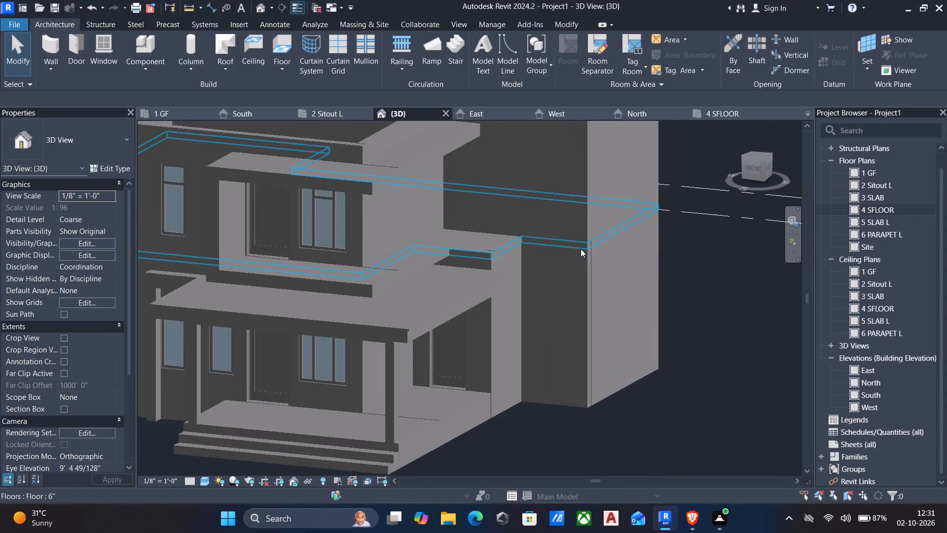
pyautogui.scroll(4, 475, 265)
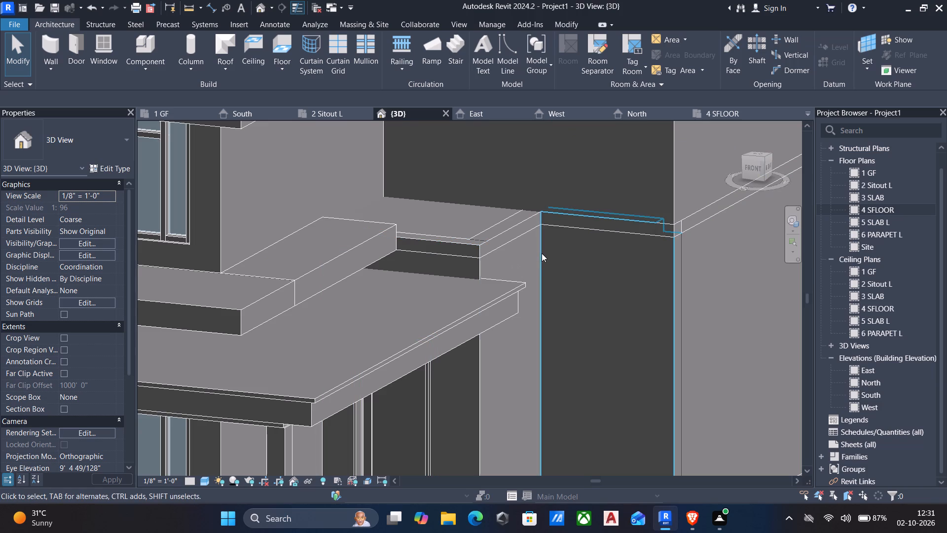
pyautogui.click(479, 273)
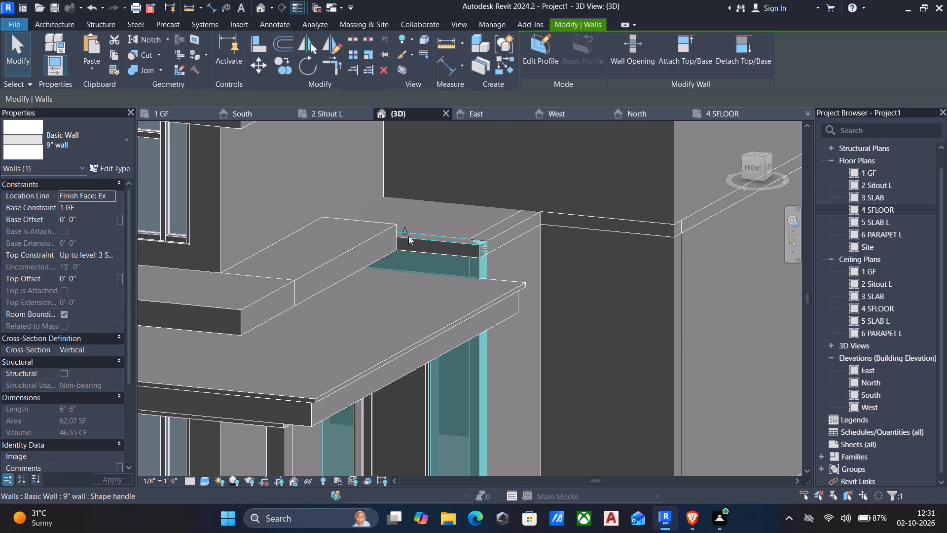
pyautogui.moveTo(403, 230); pyautogui.dragTo(404, 229)
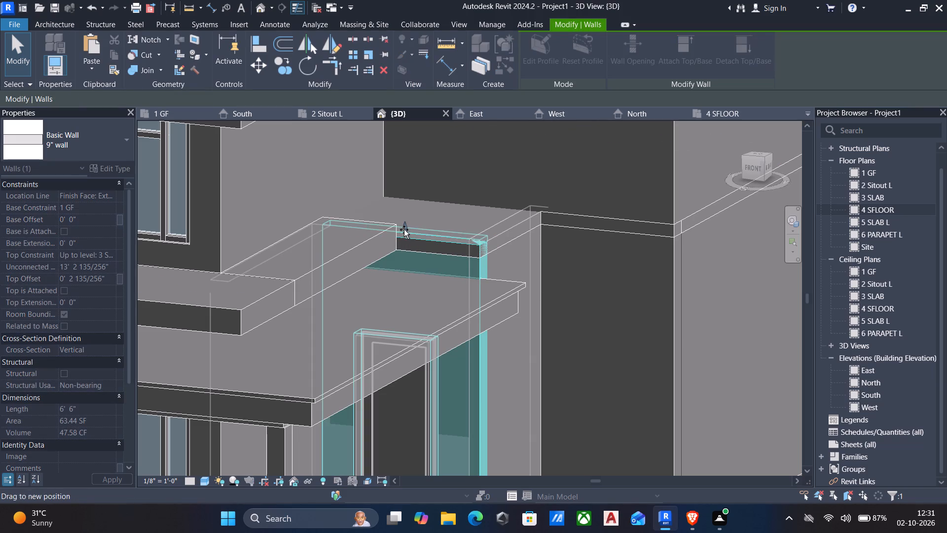
pyautogui.moveTo(404, 229); pyautogui.dragTo(402, 275)
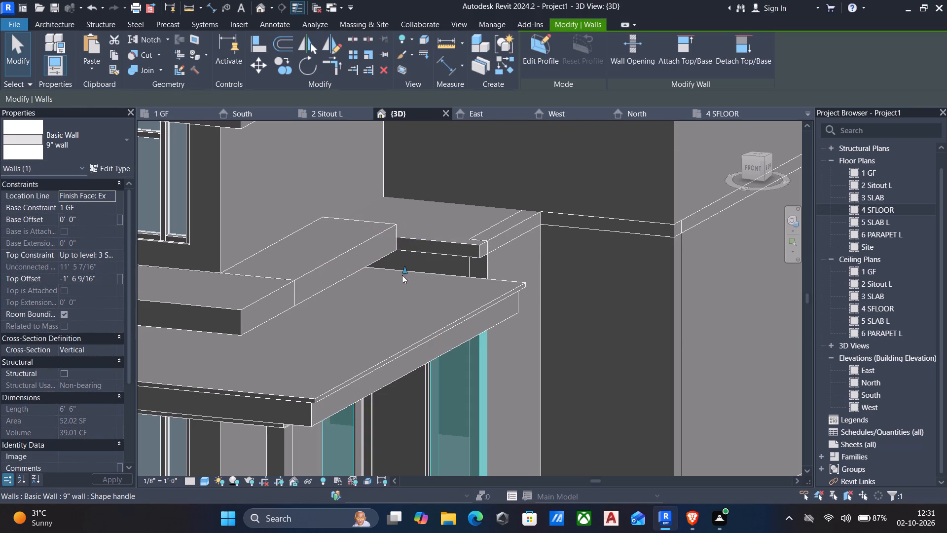
pyautogui.press('Escape')
# Lower the top of the adjoining 6'-0" long 9" wall to roughly the porch roof's level.
pyautogui.click(488, 264)
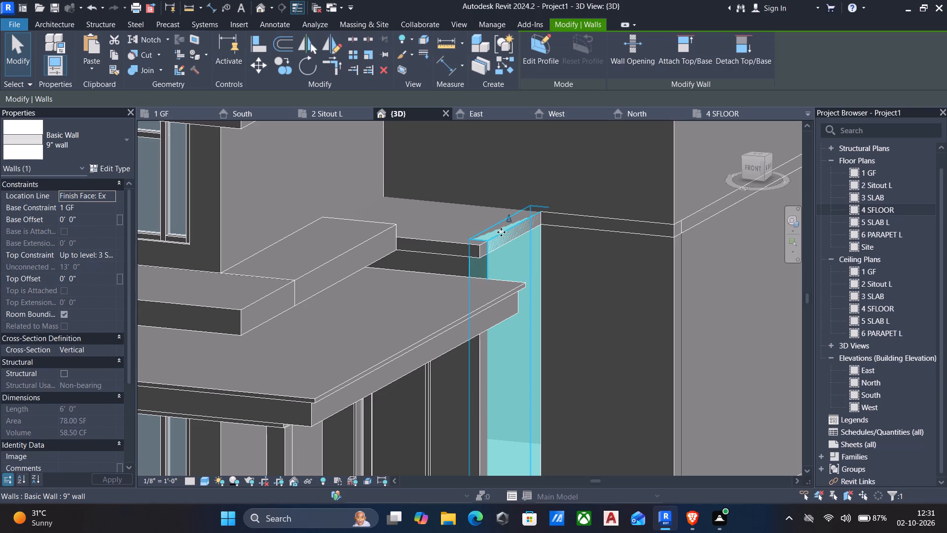
pyautogui.moveTo(507, 219); pyautogui.dragTo(521, 252)
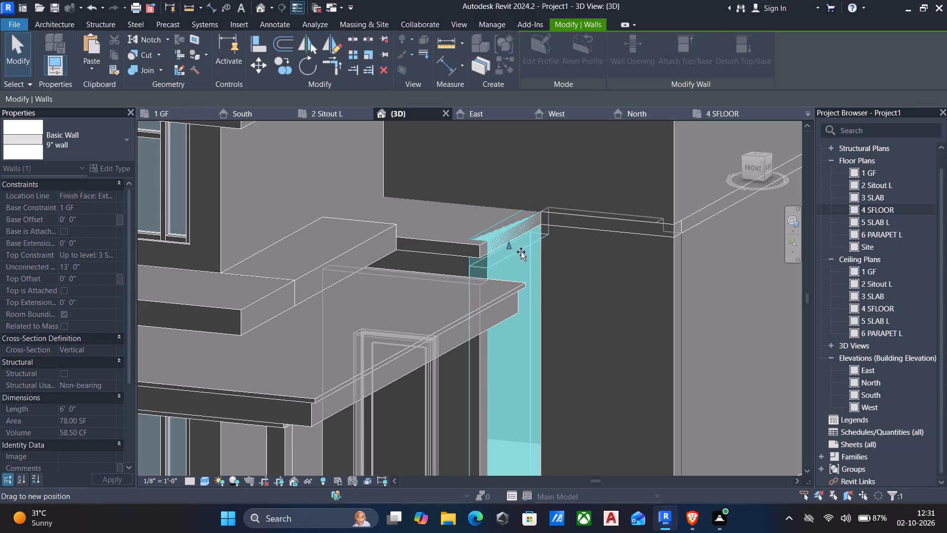
pyautogui.moveTo(521, 252); pyautogui.dragTo(521, 268)
pyautogui.press('Escape')
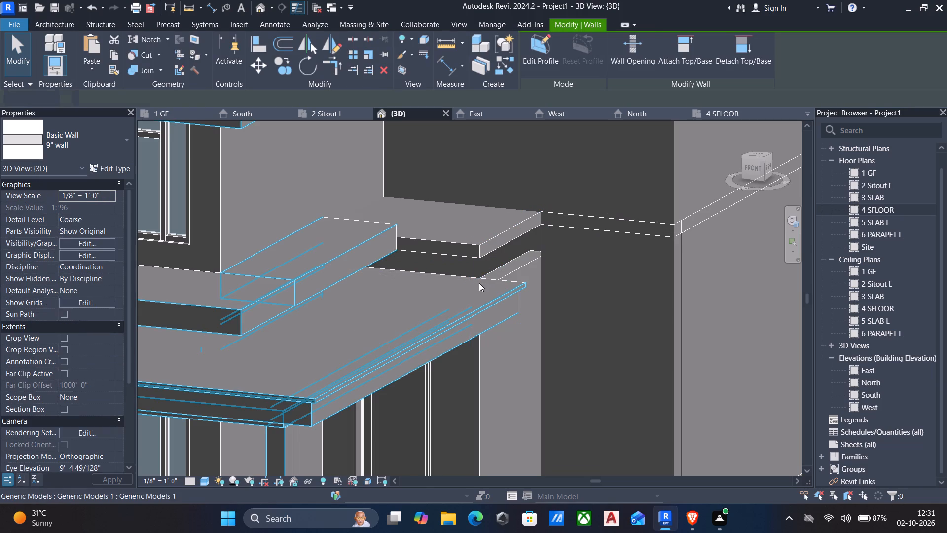
# Align the top of the 9" wall with the side door to the porch roof's top surface.
pyautogui.scroll(-2, 405, 301)
pyautogui.keyDown('shift'); pyautogui.moveTo(471, 309); pyautogui.dragTo(437, 317, button='middle'); pyautogui.keyUp('shift')
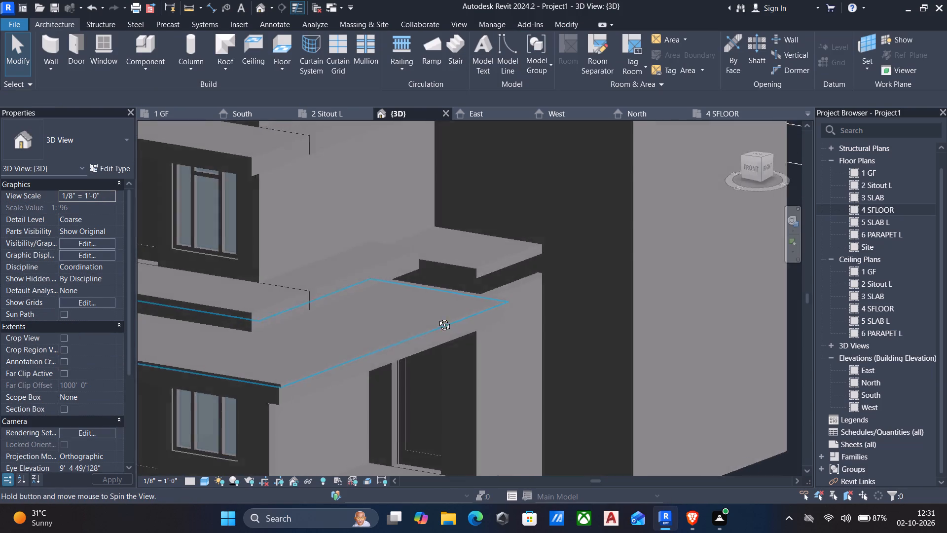
pyautogui.keyDown('shift'); pyautogui.moveTo(437, 317); pyautogui.dragTo(369, 355, button='middle'); pyautogui.keyUp('shift')
pyautogui.keyDown('shift'); pyautogui.moveTo(408, 373); pyautogui.dragTo(403, 344, button='middle'); pyautogui.keyUp('shift')
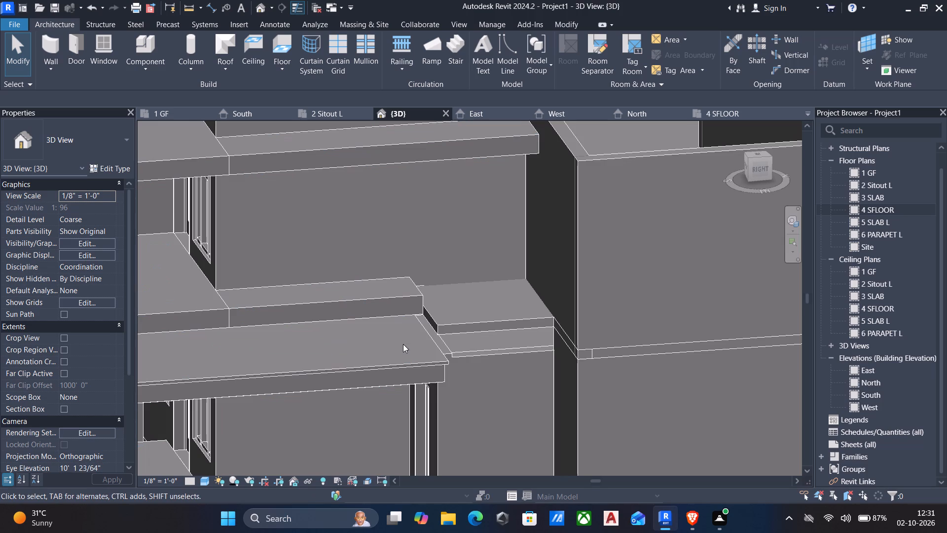
pyautogui.write('al')
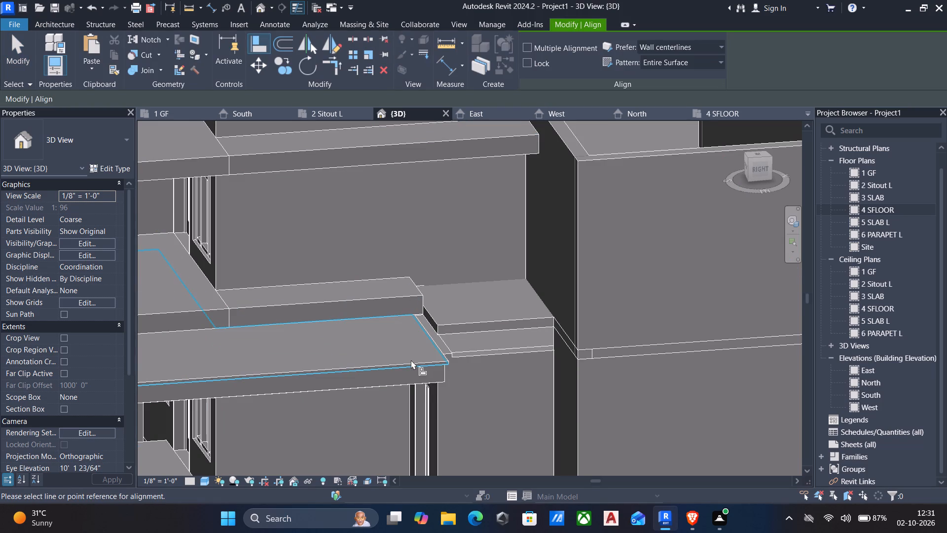
pyautogui.click(411, 360)
pyautogui.click(441, 341)
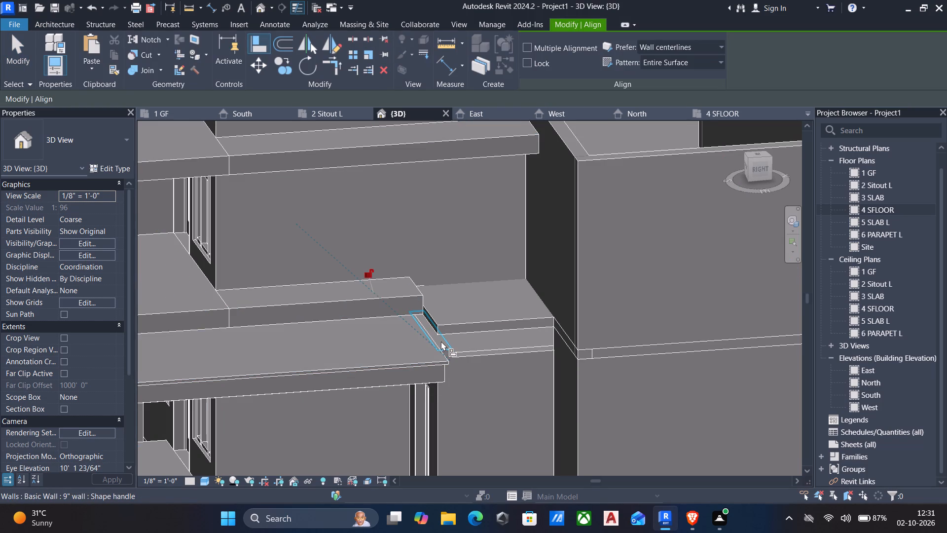
pyautogui.press('Escape')
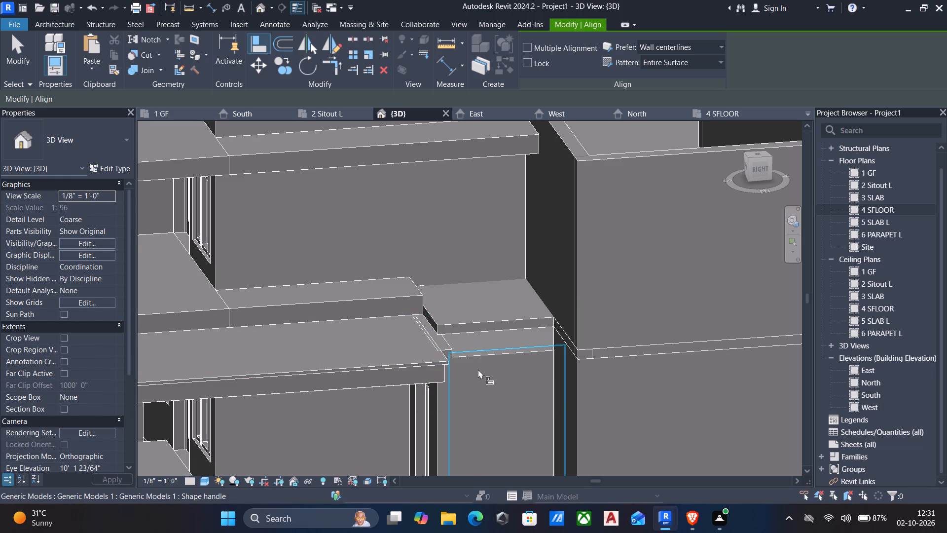
# Align the top of the adjoining 6'-0" long 9" wall to the top of the wall with the side door.
pyautogui.click(440, 343)
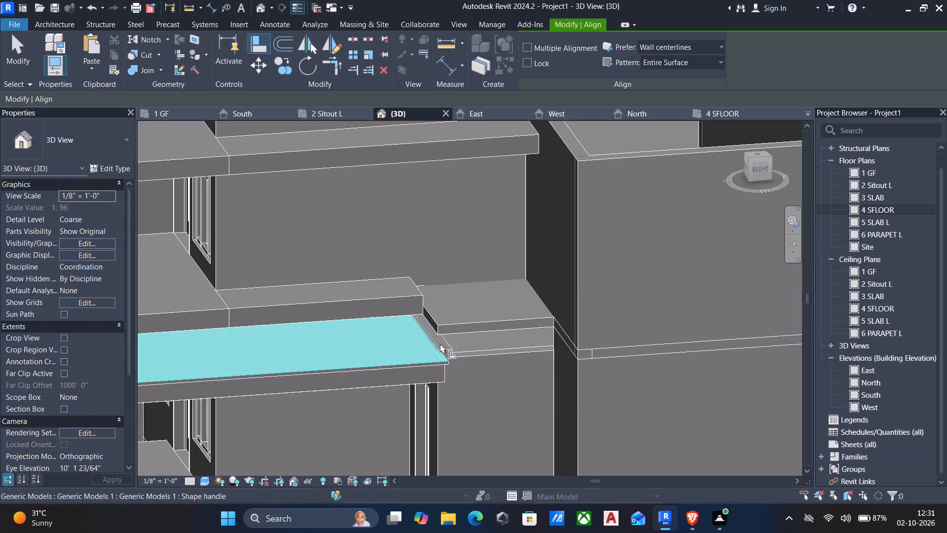
pyautogui.press('Escape')
pyautogui.press('w')
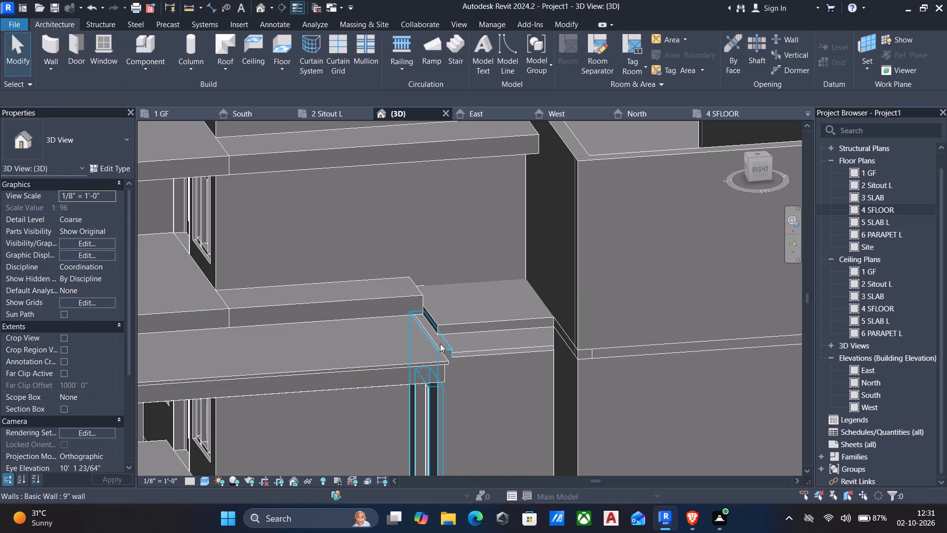
pyautogui.press('Escape')
pyautogui.write('al')
pyautogui.click(442, 349)
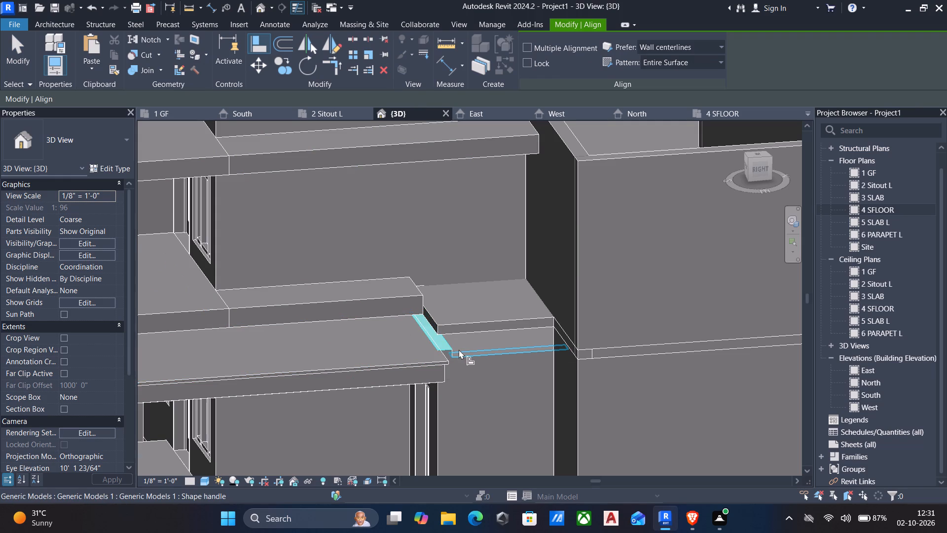
pyautogui.click(476, 355)
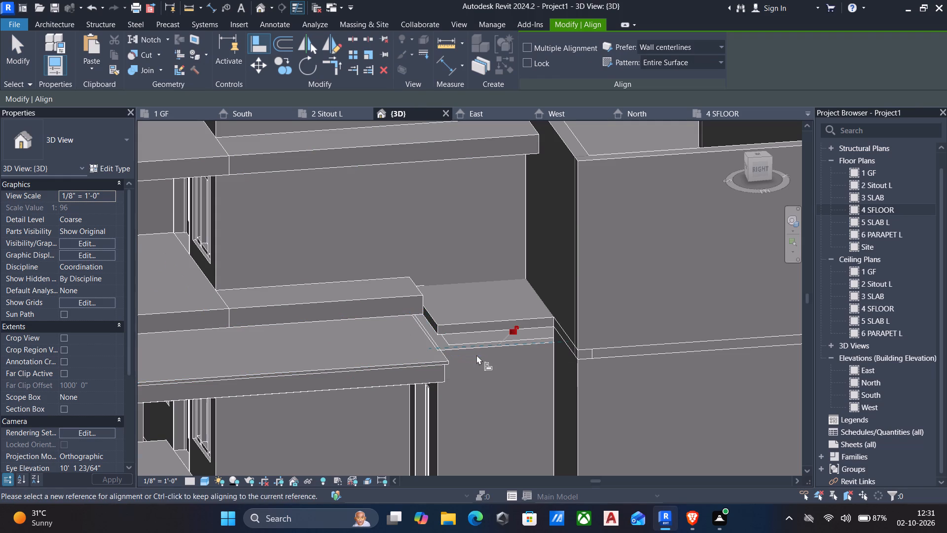
pyautogui.press('Escape')
# Edit the boundary of the 6" floor on level 3 SLAB and delete the two sketch lines around the small corner projection beside the porch.
pyautogui.scroll(-1, 467, 356)
pyautogui.keyDown('shift'); pyautogui.moveTo(463, 357); pyautogui.dragTo(407, 366, button='middle'); pyautogui.keyUp('shift')
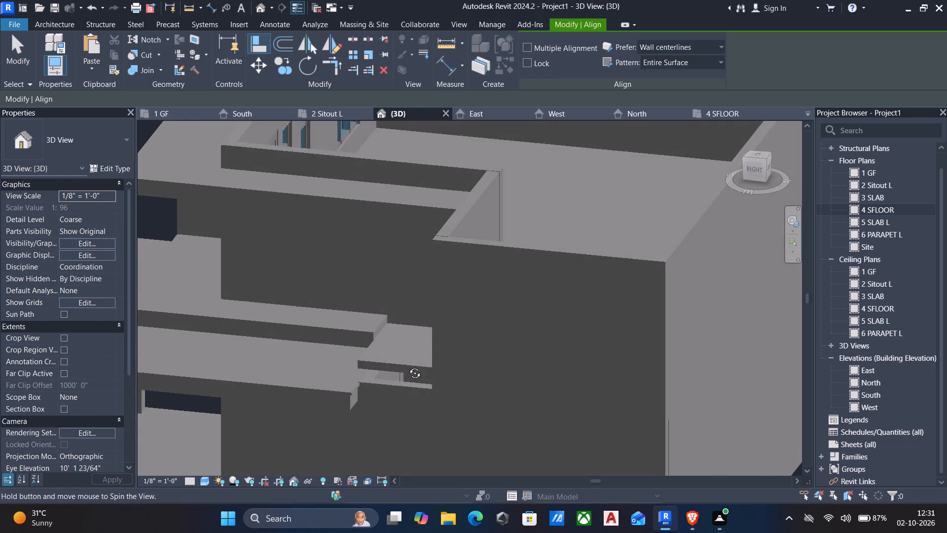
pyautogui.keyDown('shift'); pyautogui.moveTo(407, 366); pyautogui.dragTo(468, 317, button='middle'); pyautogui.keyUp('shift')
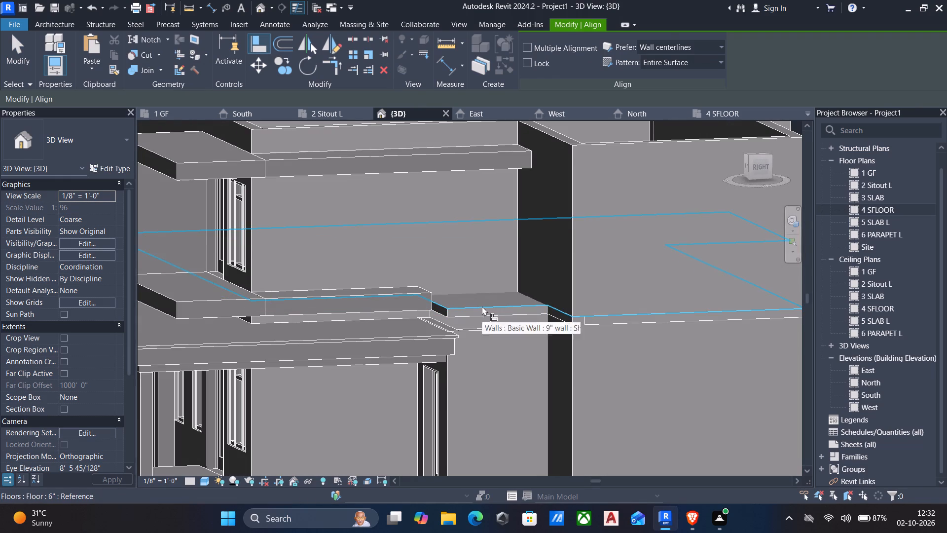
pyautogui.press('Escape')
pyautogui.click(473, 307)
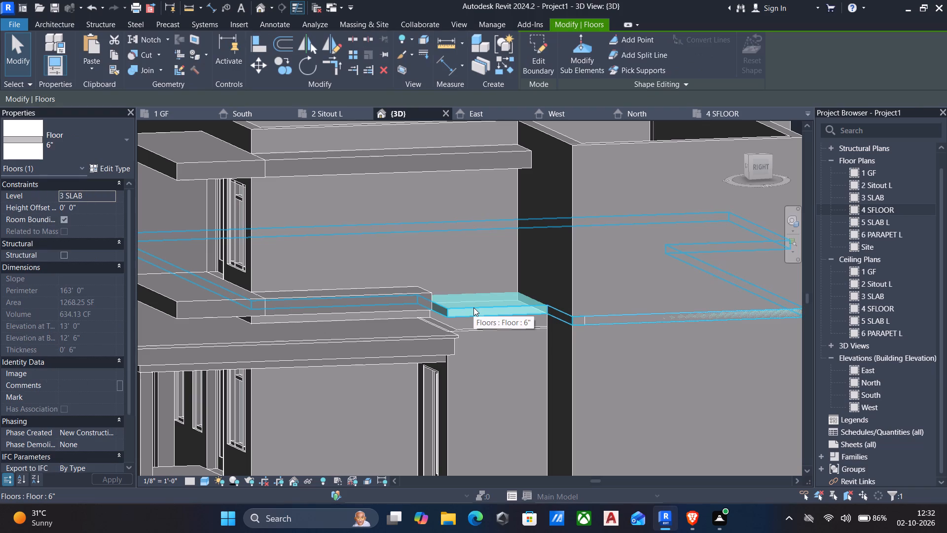
pyautogui.doubleClick(473, 307)
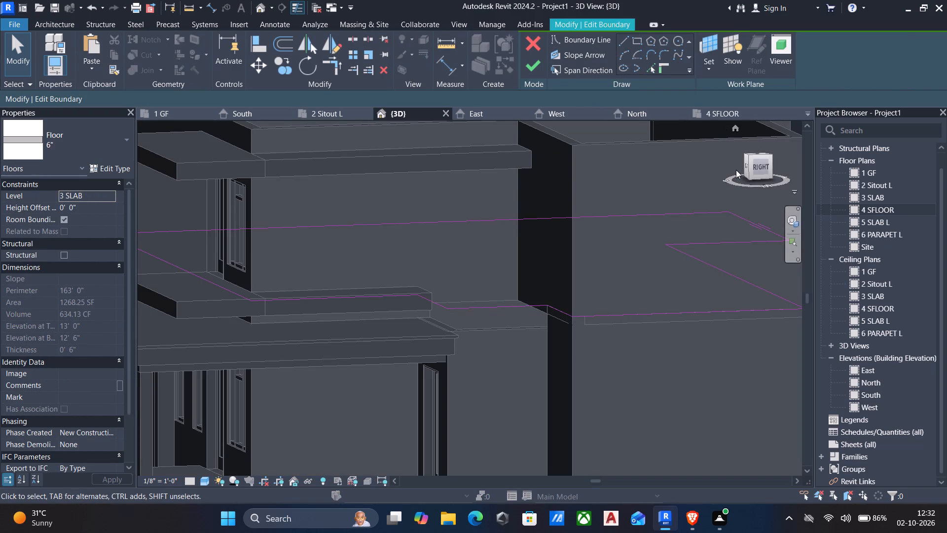
pyautogui.scroll(-1, 706, 233)
pyautogui.keyDown('shift'); pyautogui.moveTo(698, 237); pyautogui.dragTo(659, 320, button='middle'); pyautogui.keyUp('shift')
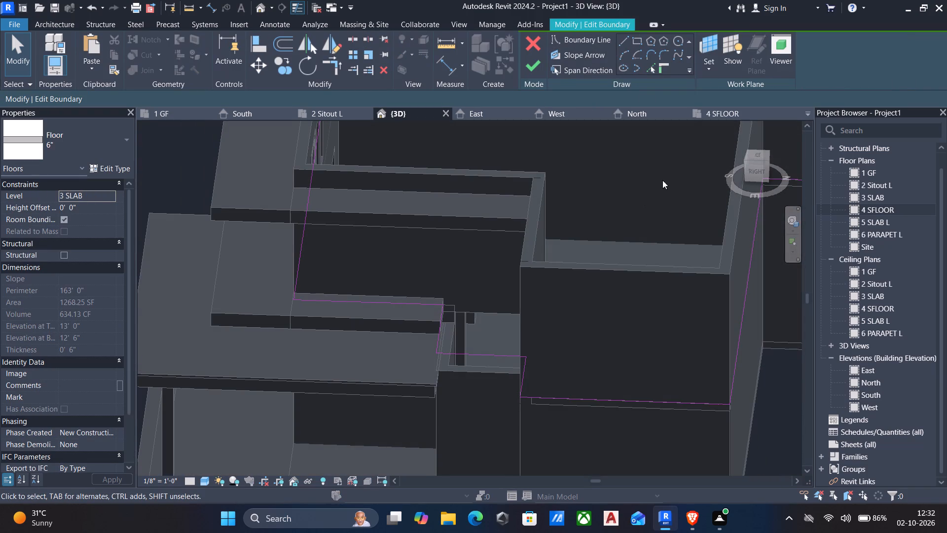
pyautogui.keyDown('shift'); pyautogui.moveTo(696, 196); pyautogui.dragTo(844, 245, button='middle'); pyautogui.keyUp('shift')
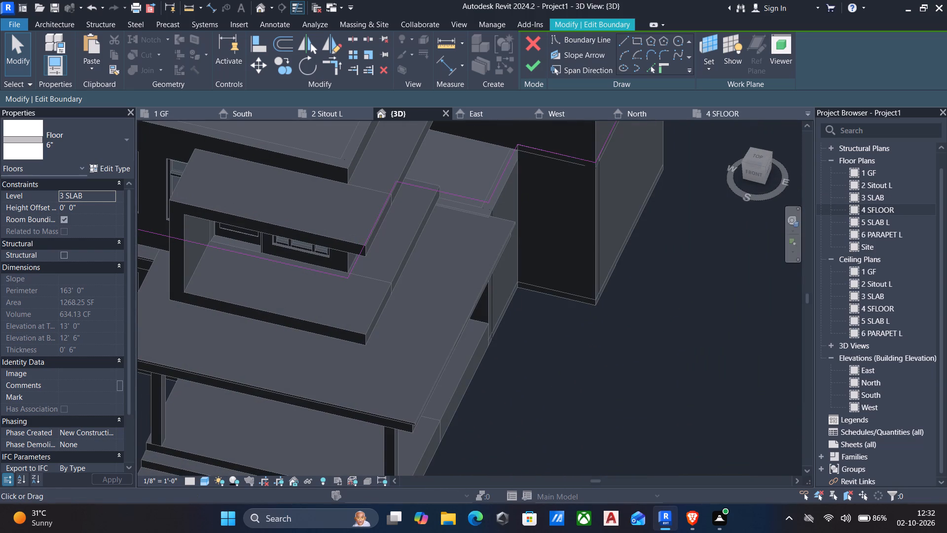
pyautogui.click(759, 155)
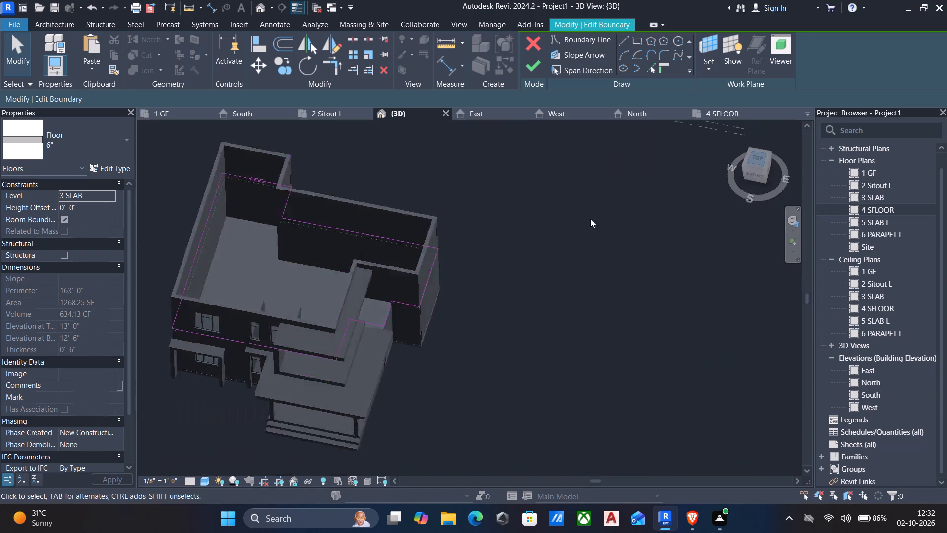
pyautogui.scroll(5, 369, 361)
pyautogui.scroll(6, 484, 286)
pyautogui.scroll(5, 713, 275)
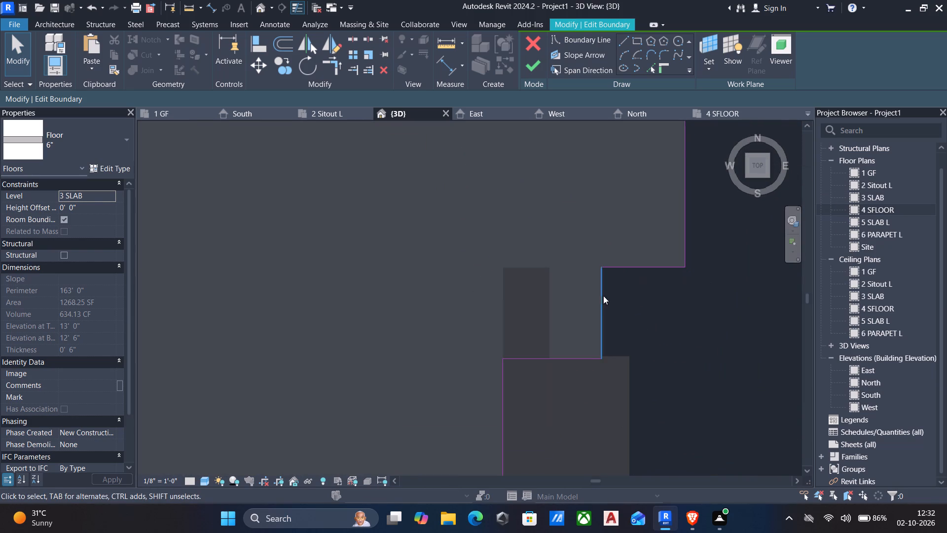
pyautogui.scroll(5, 590, 296)
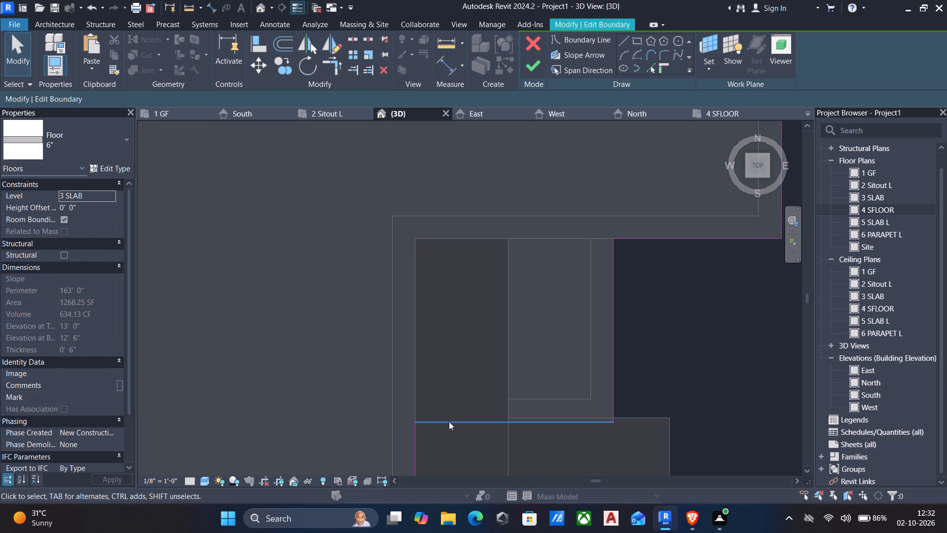
pyautogui.click(449, 421)
pyautogui.press('Delete')
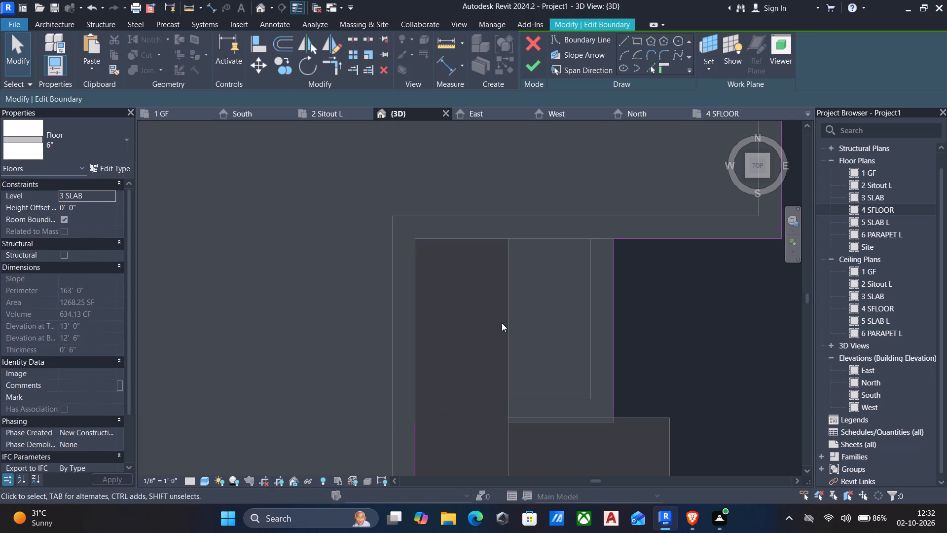
pyautogui.click(612, 263)
pyautogui.press('Delete')
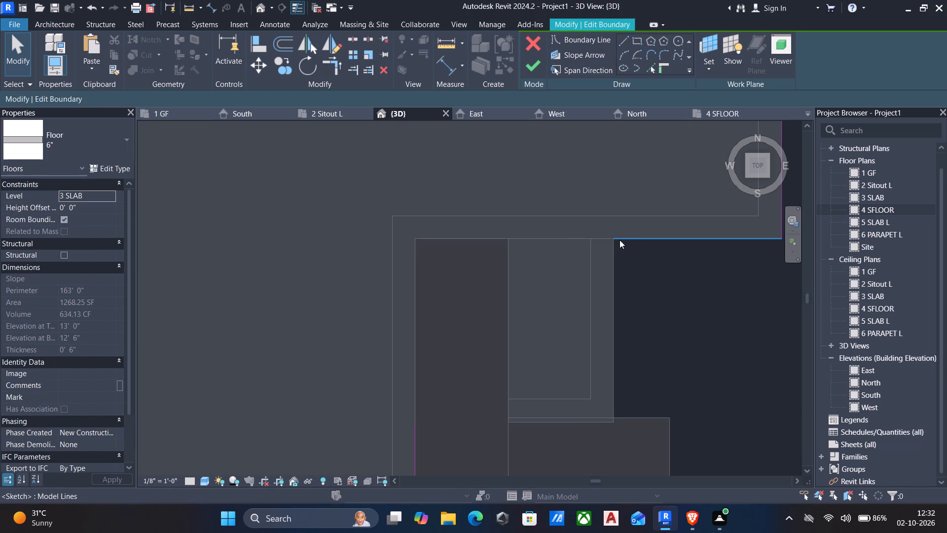
# Trim the two open boundary lines to a corner and finish the floor sketch without attaching the walls.
pyautogui.write('tr')
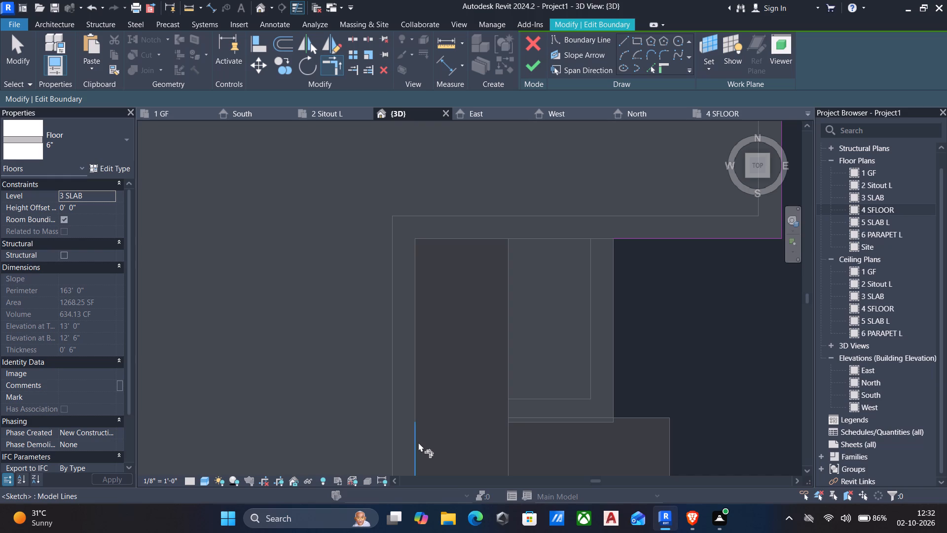
pyautogui.click(418, 443)
pyautogui.click(633, 234)
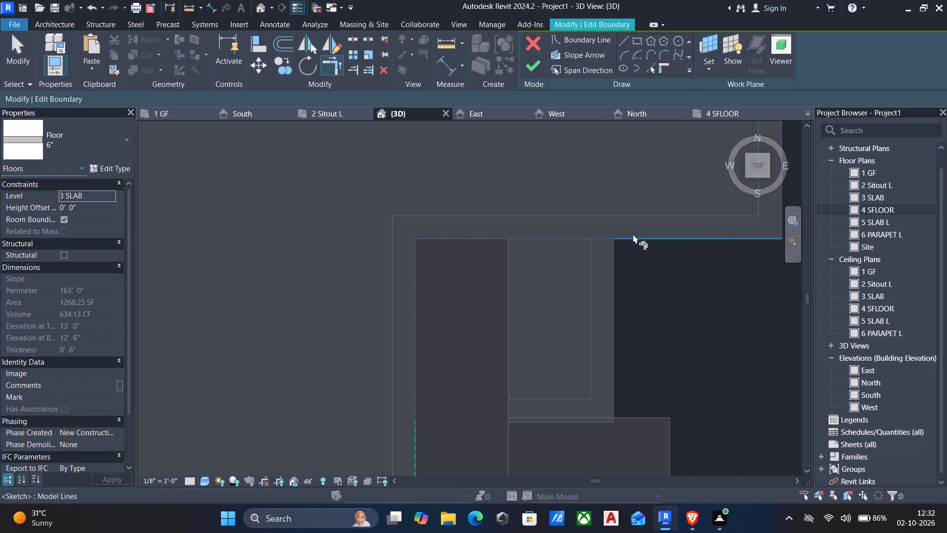
pyautogui.press('Escape')
pyautogui.scroll(-1, 632, 235)
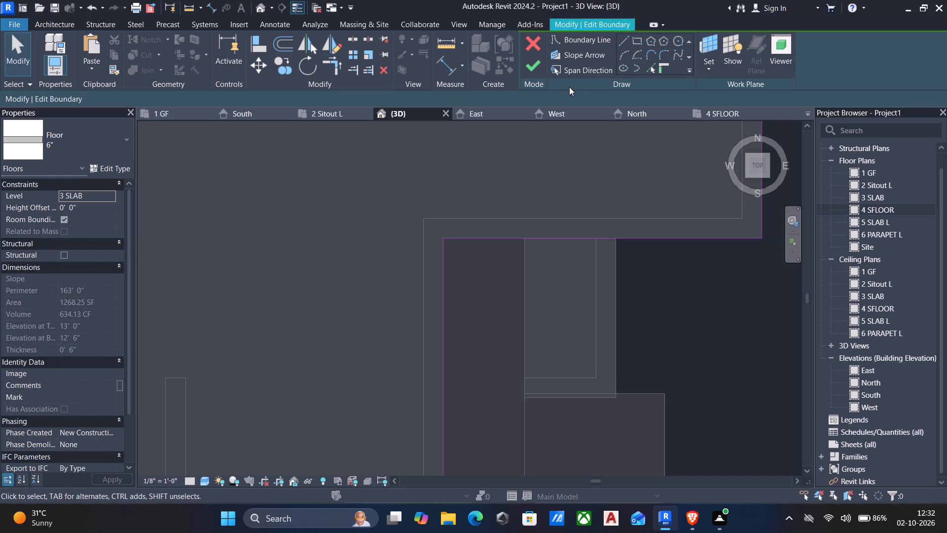
pyautogui.click(536, 70)
pyautogui.scroll(-3, 578, 154)
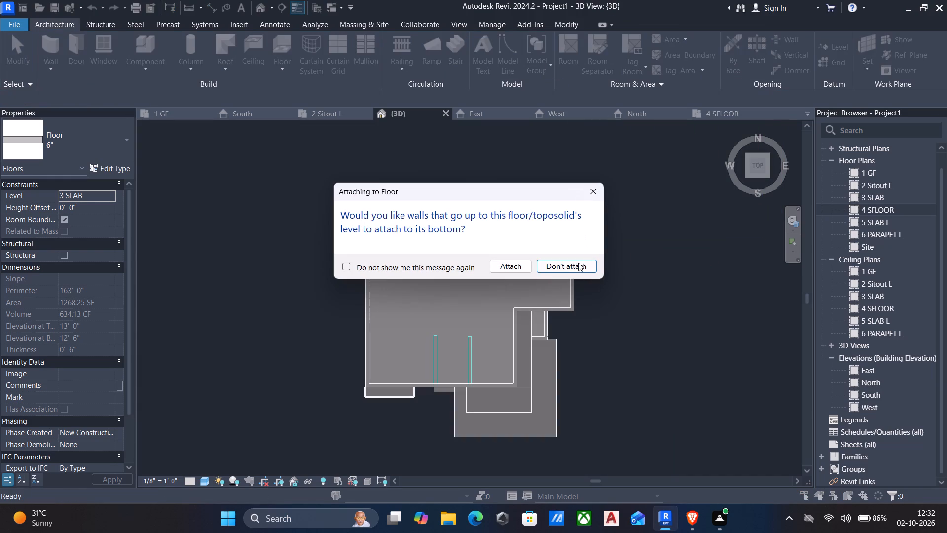
pyautogui.click(570, 266)
pyautogui.scroll(-3, 564, 336)
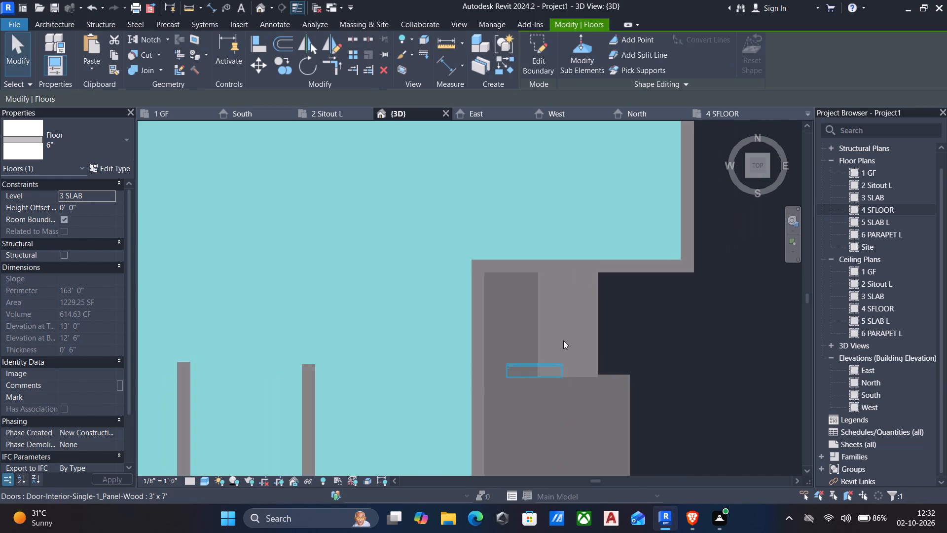
# Examine the side projection's walls and the floor edge beside the porch roof from several 3D angles.
pyautogui.keyDown('shift'); pyautogui.middleClick(502, 268); pyautogui.keyUp('shift')
pyautogui.keyDown('shift'); pyautogui.scroll(-4, 501, 267); pyautogui.keyUp('shift')
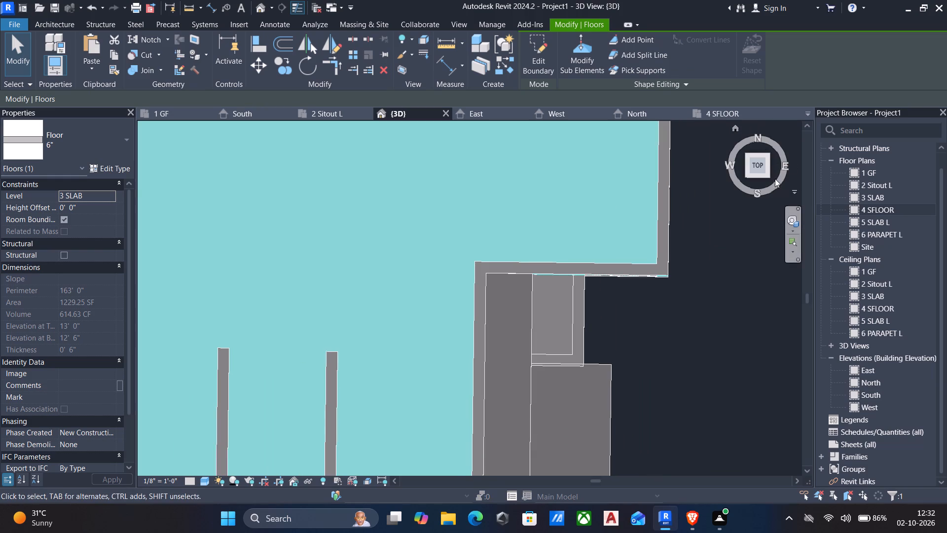
pyautogui.click(769, 175)
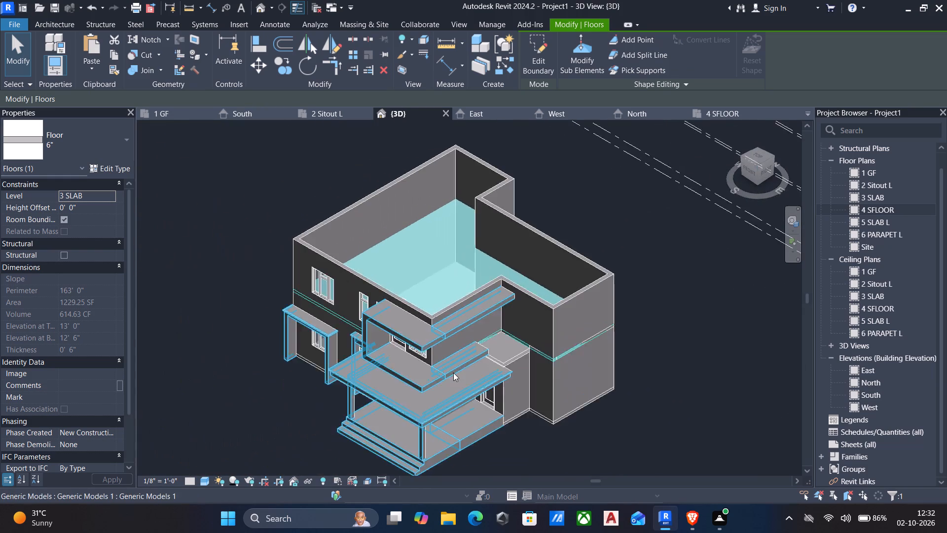
pyautogui.scroll(5, 453, 373)
pyautogui.scroll(5, 508, 361)
pyautogui.scroll(1, 603, 354)
pyautogui.scroll(-2, 538, 355)
pyautogui.keyDown('shift'); pyautogui.moveTo(555, 343); pyautogui.dragTo(546, 342, button='middle'); pyautogui.keyUp('shift')
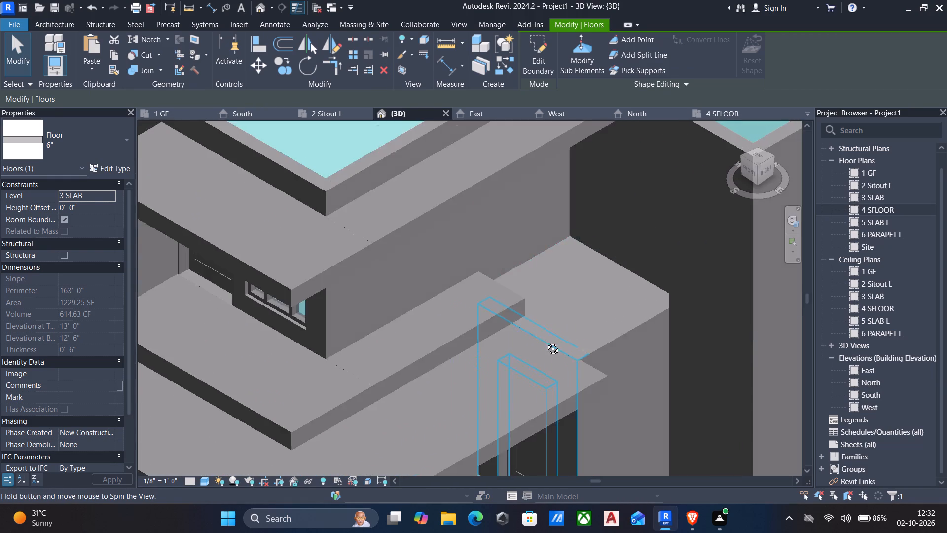
pyautogui.keyDown('shift'); pyautogui.moveTo(546, 342); pyautogui.dragTo(471, 262, button='middle'); pyautogui.keyUp('shift')
pyautogui.keyDown('shift'); pyautogui.moveTo(350, 273); pyautogui.dragTo(393, 260, button='middle'); pyautogui.keyUp('shift')
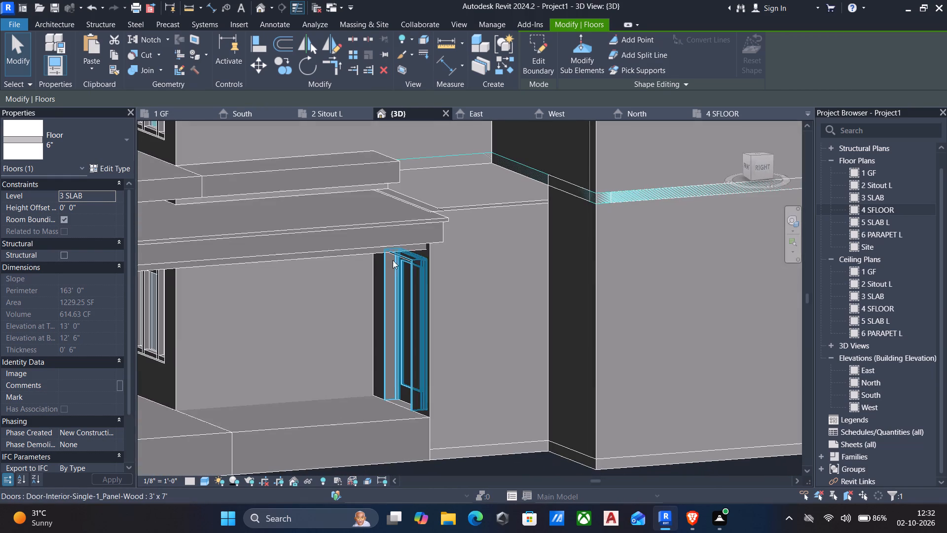
pyautogui.scroll(-1, 362, 246)
pyautogui.keyDown('shift'); pyautogui.moveTo(376, 228); pyautogui.dragTo(338, 245, button='middle'); pyautogui.keyUp('shift')
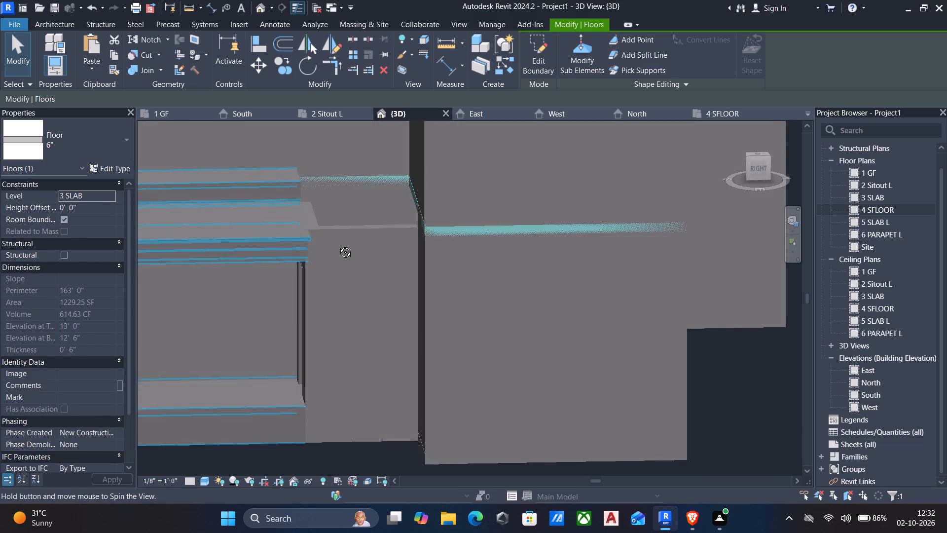
pyautogui.keyDown('shift'); pyautogui.moveTo(338, 245); pyautogui.dragTo(340, 273, button='middle'); pyautogui.keyUp('shift')
pyautogui.scroll(5, 306, 274)
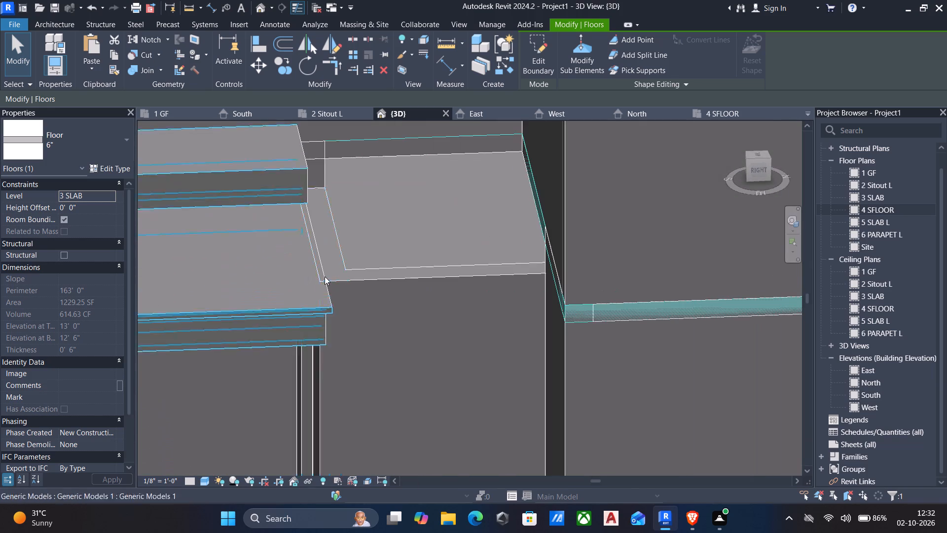
pyautogui.scroll(4, 337, 277)
pyautogui.scroll(-4, 338, 277)
pyautogui.keyDown('shift'); pyautogui.moveTo(345, 274); pyautogui.dragTo(374, 267, button='middle'); pyautogui.keyUp('shift')
pyautogui.scroll(-3, 374, 267)
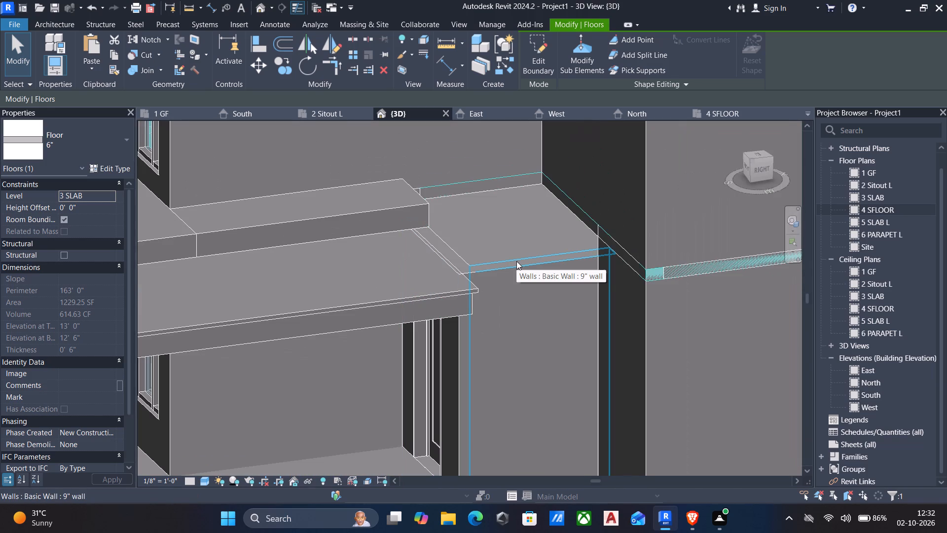
# Lower the top of the 6'-0" long 9" wall beside the porch roof to a top offset of about -1' 8".
pyautogui.scroll(3, 516, 261)
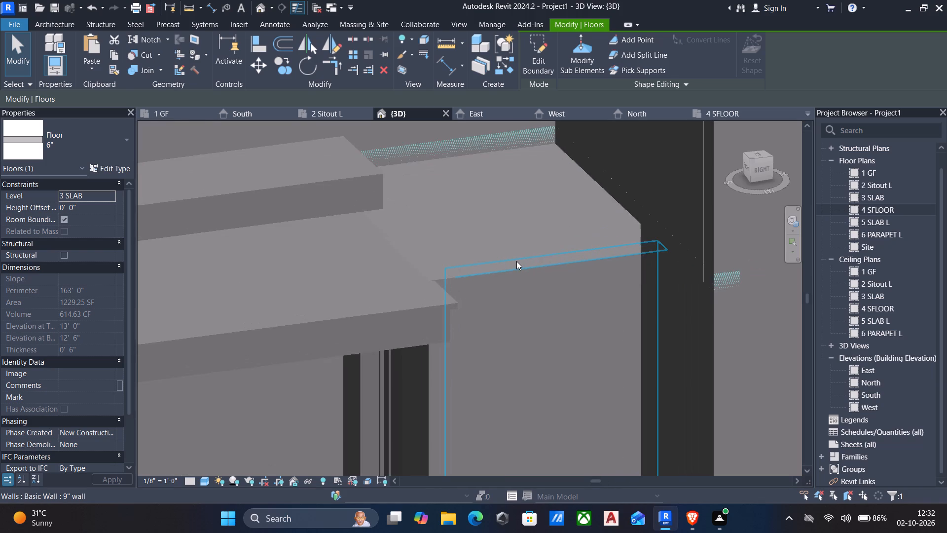
pyautogui.click(516, 261)
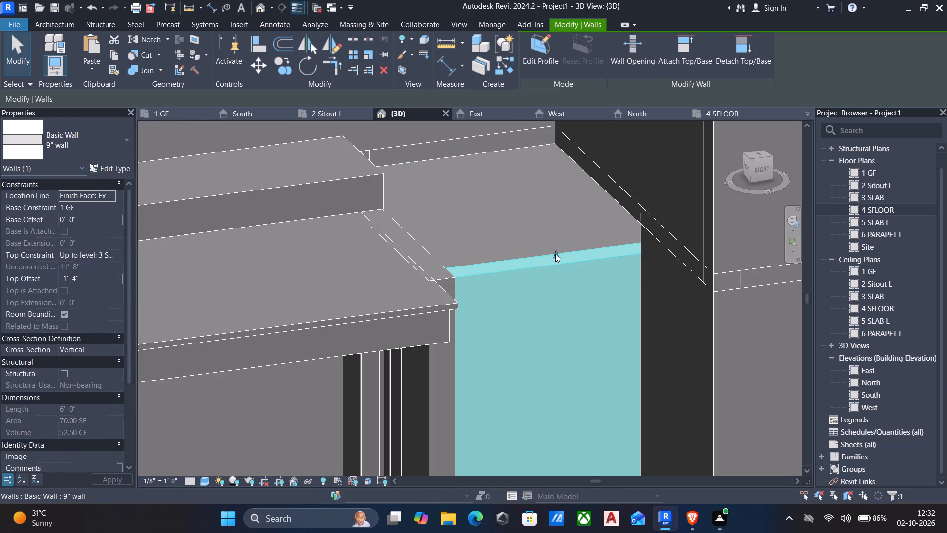
pyautogui.moveTo(555, 254); pyautogui.dragTo(559, 265)
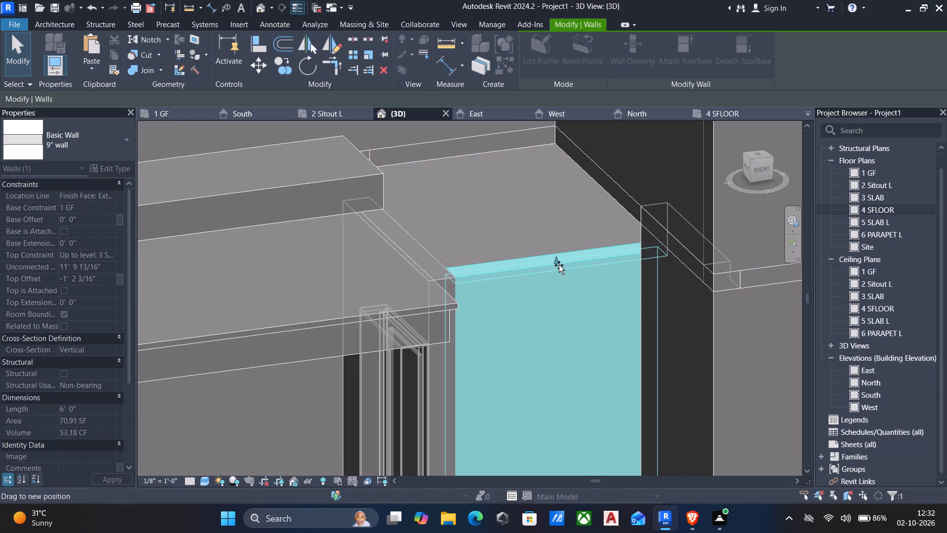
pyautogui.moveTo(559, 265); pyautogui.dragTo(560, 270)
pyautogui.press('Escape')
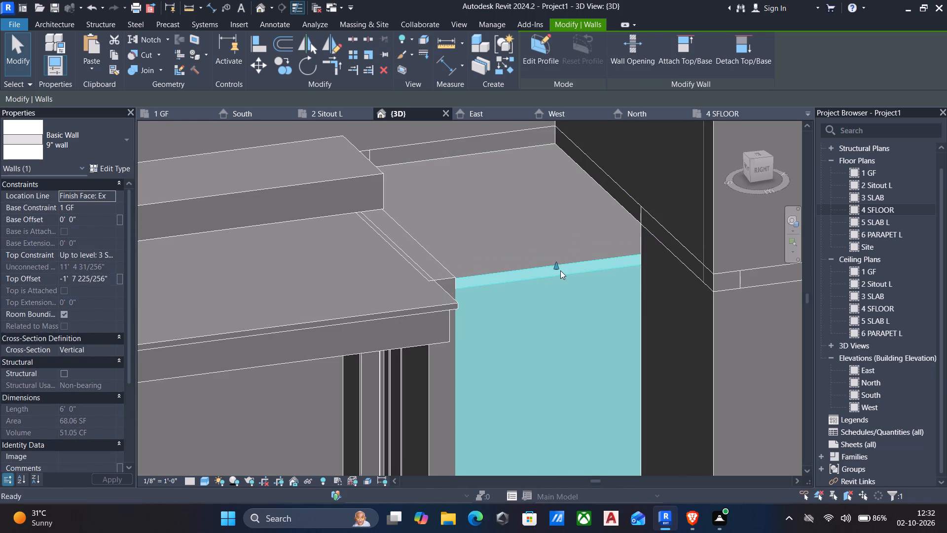
# Align the top of the 9" wall with the side door to the top of the adjoining 6'-0" long wall.
pyautogui.press('a')
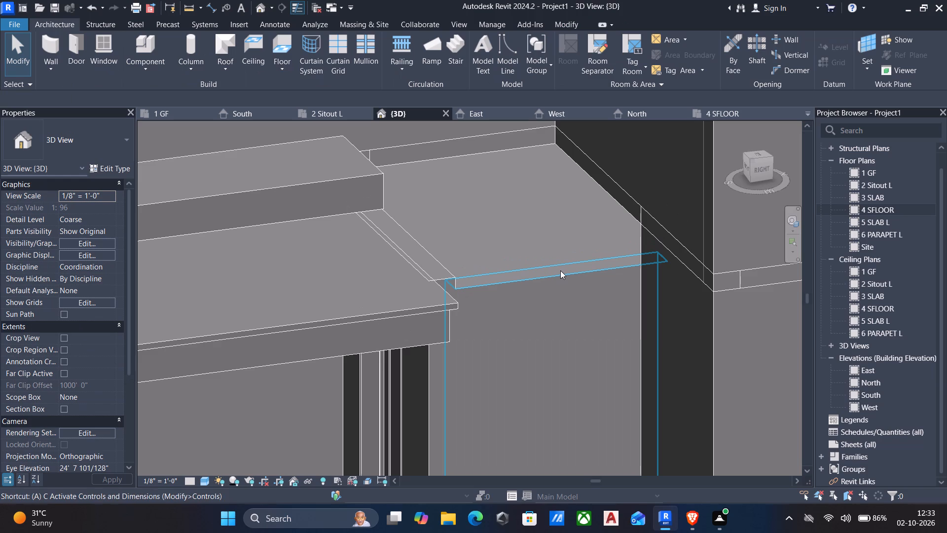
pyautogui.press('l')
pyautogui.click(538, 270)
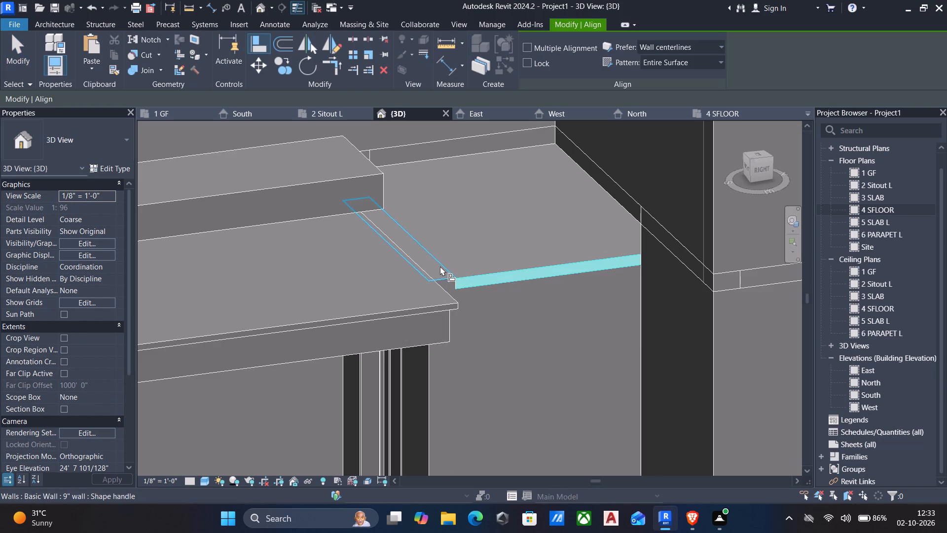
pyautogui.click(440, 266)
pyautogui.scroll(-3, 451, 217)
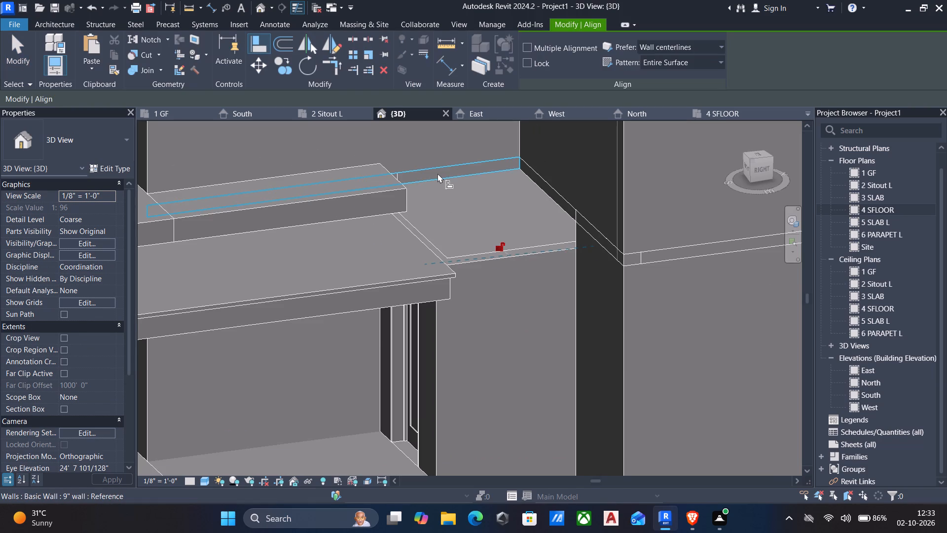
pyautogui.press('Escape')
# Examine the aligned wall tops of the side projection and their meeting with the porch roof and main walls.
pyautogui.scroll(-2, 444, 181)
pyautogui.keyDown('shift'); pyautogui.moveTo(457, 193); pyautogui.dragTo(395, 197, button='middle'); pyautogui.keyUp('shift')
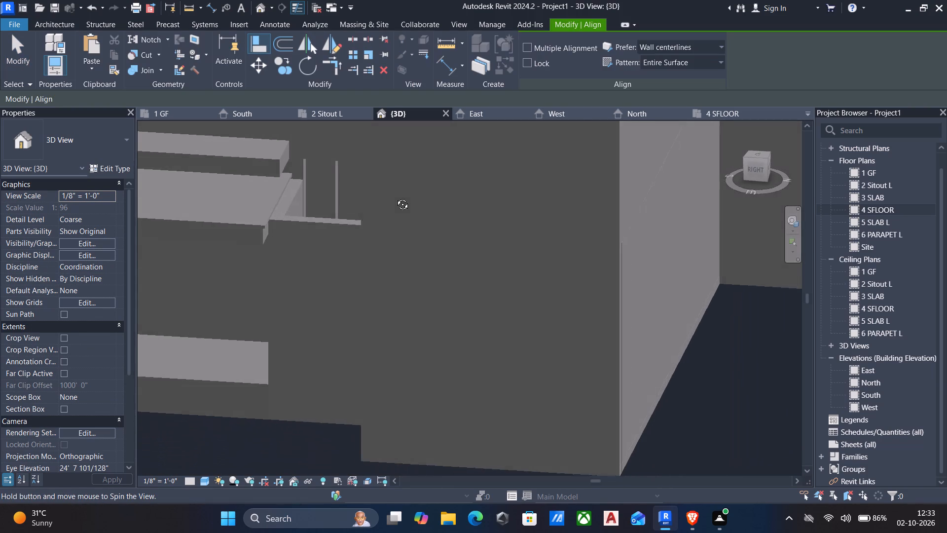
pyautogui.keyDown('shift'); pyautogui.moveTo(395, 197); pyautogui.dragTo(419, 199, button='middle'); pyautogui.keyUp('shift')
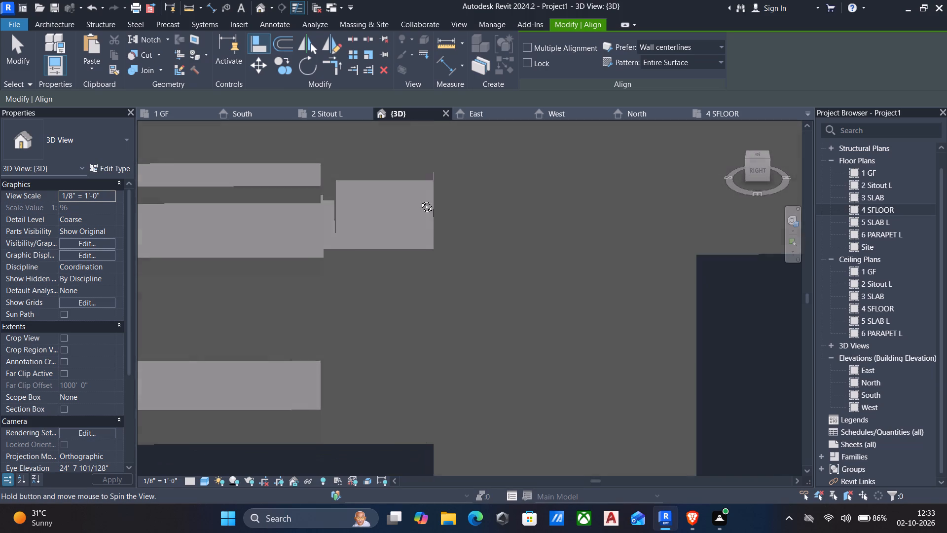
pyautogui.keyDown('shift'); pyautogui.moveTo(419, 199); pyautogui.dragTo(428, 196, button='middle'); pyautogui.keyUp('shift')
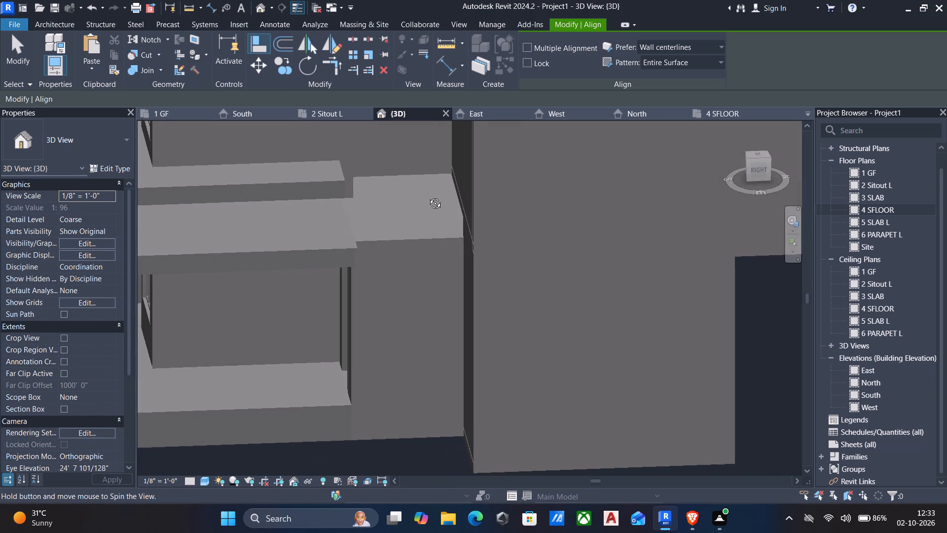
pyautogui.keyDown('shift'); pyautogui.moveTo(428, 196); pyautogui.dragTo(529, 202, button='middle'); pyautogui.keyUp('shift')
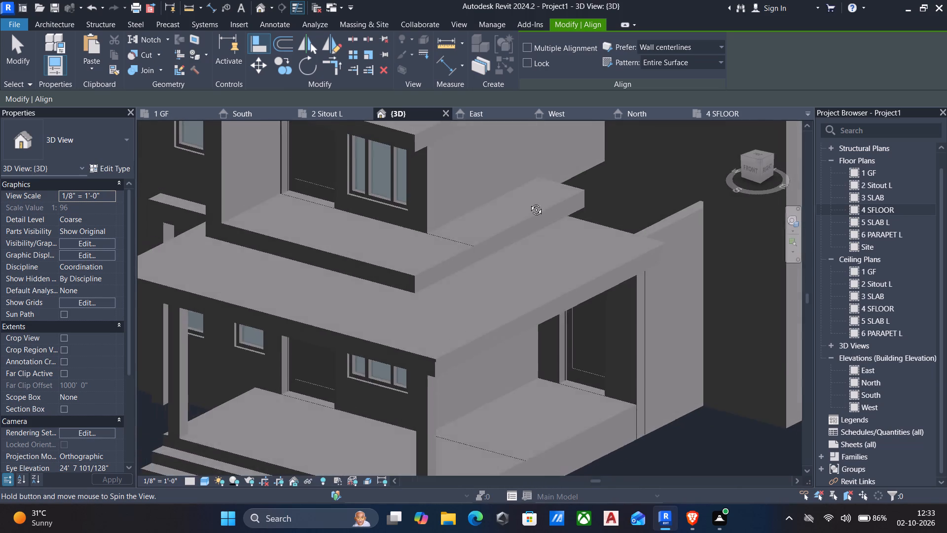
pyautogui.keyDown('shift'); pyautogui.moveTo(529, 202); pyautogui.dragTo(539, 213, button='middle'); pyautogui.keyUp('shift')
pyautogui.keyDown('shift'); pyautogui.moveTo(599, 201); pyautogui.dragTo(547, 204, button='middle'); pyautogui.keyUp('shift')
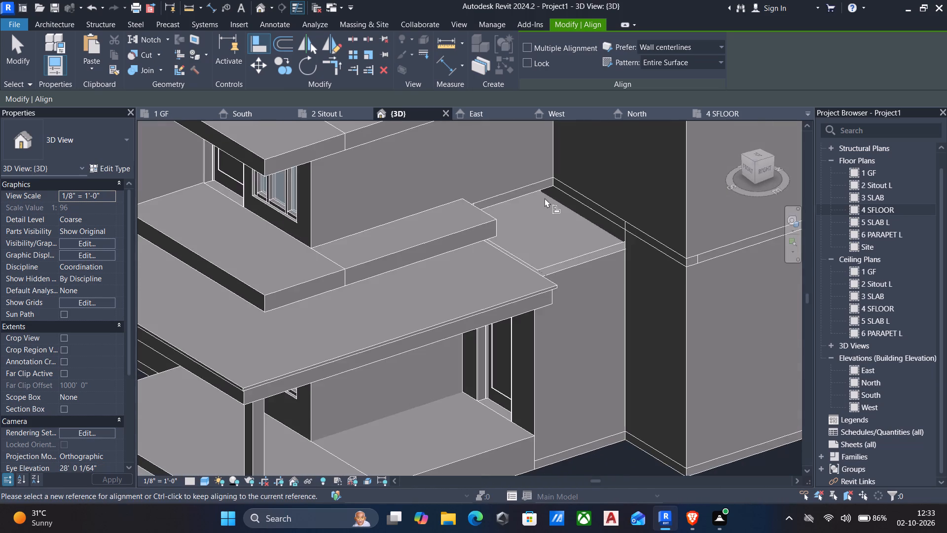
pyautogui.scroll(3, 545, 198)
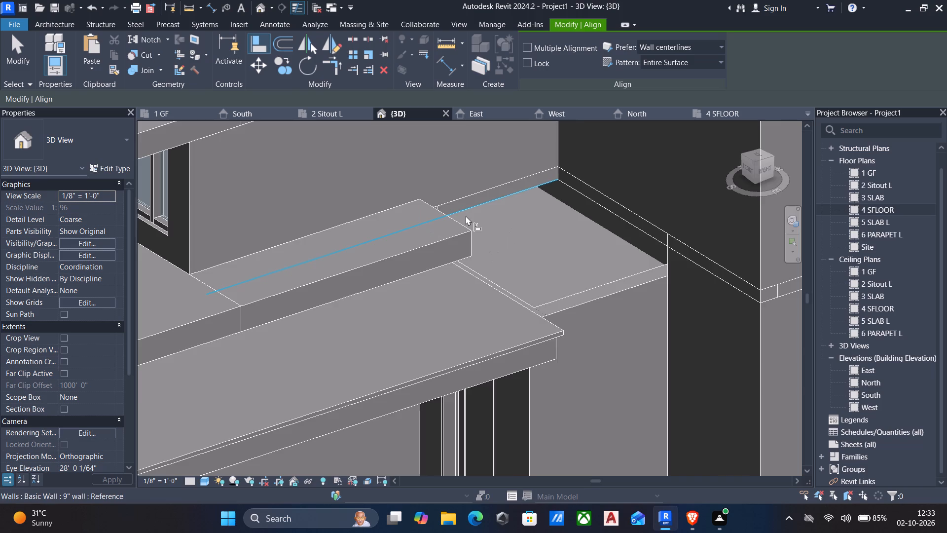
pyautogui.keyDown('shift'); pyautogui.middleClick(466, 216); pyautogui.keyUp('shift')
pyautogui.scroll(-2, 466, 216)
pyautogui.moveTo(483, 252); pyautogui.dragTo(412, 260, button='middle')
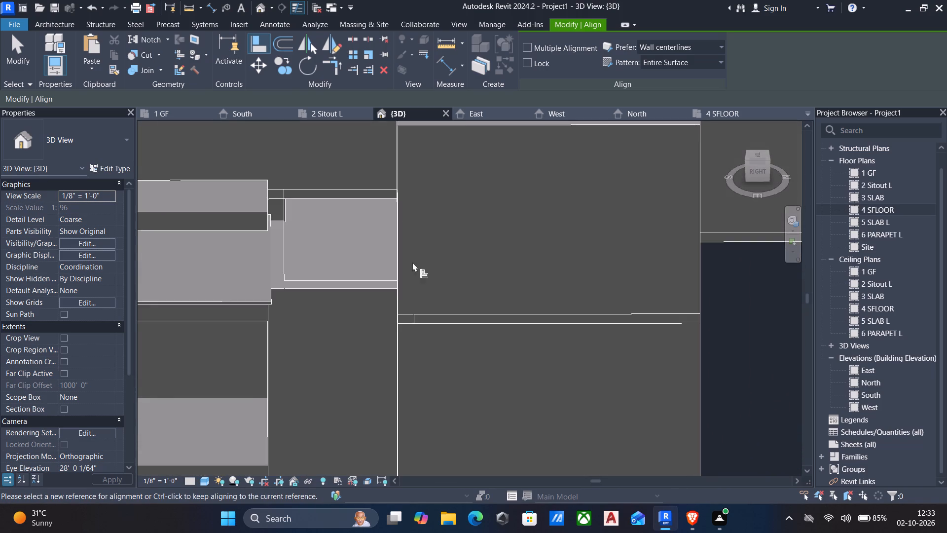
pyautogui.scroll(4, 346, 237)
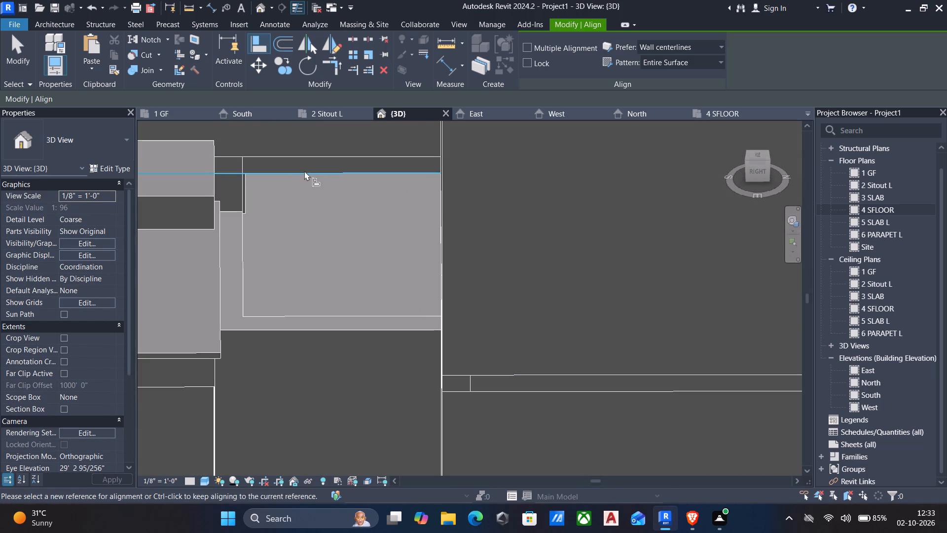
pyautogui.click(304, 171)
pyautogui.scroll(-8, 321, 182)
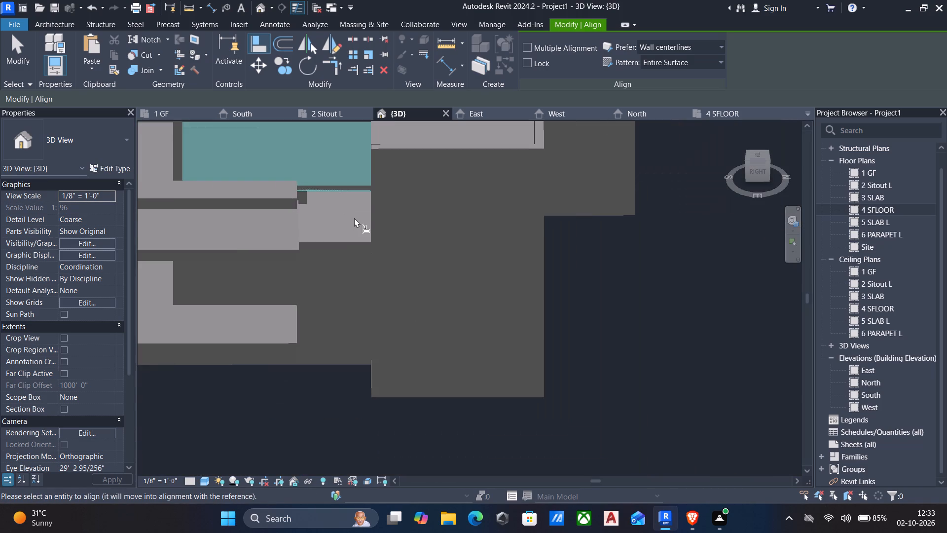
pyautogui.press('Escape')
# Edit the porch roof's in-place model and start an extrusion on the top face of the adjoining 9" wall.
pyautogui.keyDown('shift'); pyautogui.moveTo(342, 219); pyautogui.dragTo(328, 220, button='middle'); pyautogui.keyUp('shift')
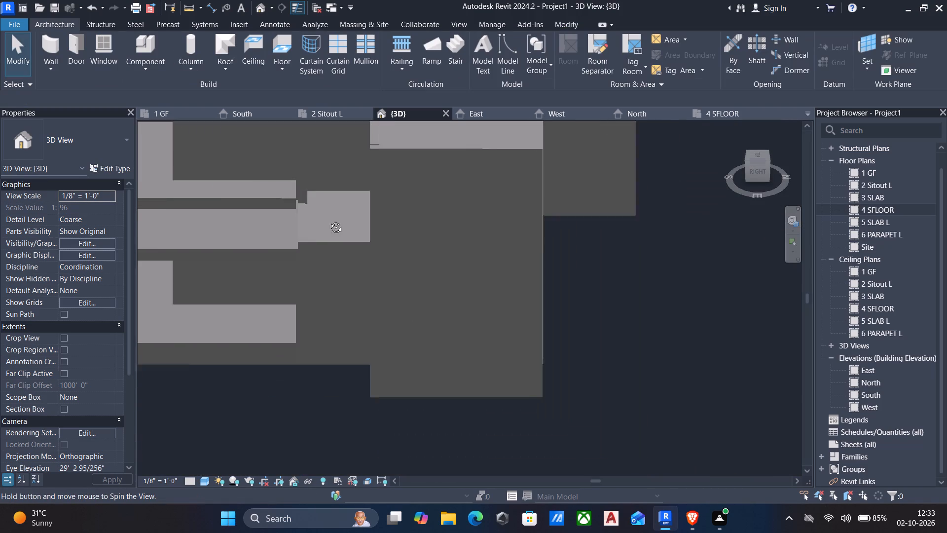
pyautogui.keyDown('shift'); pyautogui.moveTo(328, 220); pyautogui.dragTo(316, 209, button='middle'); pyautogui.keyUp('shift')
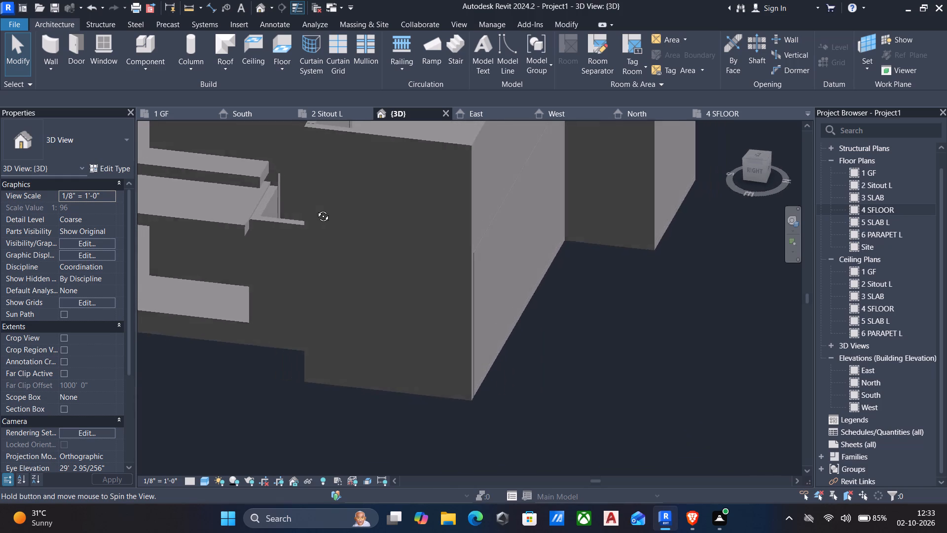
pyautogui.keyDown('shift'); pyautogui.moveTo(316, 209); pyautogui.dragTo(331, 206, button='middle'); pyautogui.keyUp('shift')
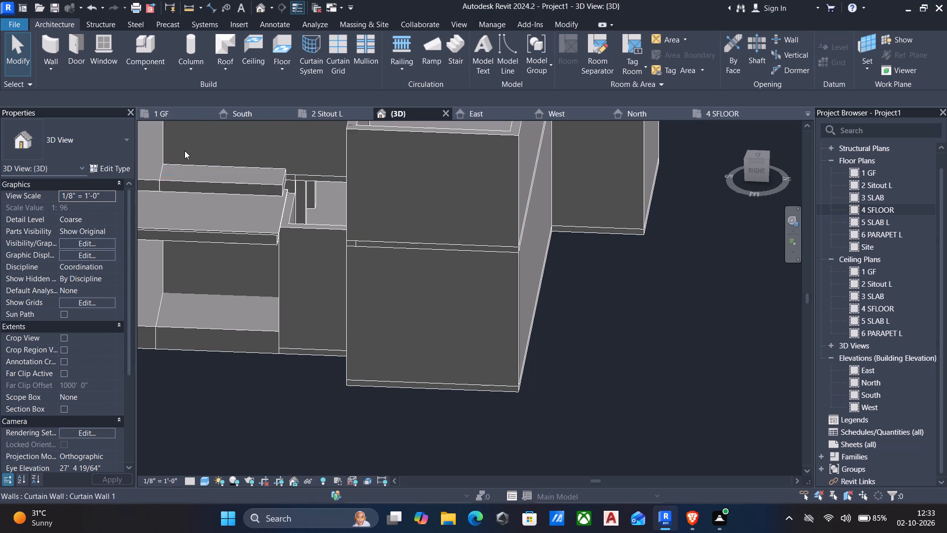
pyautogui.click(216, 184)
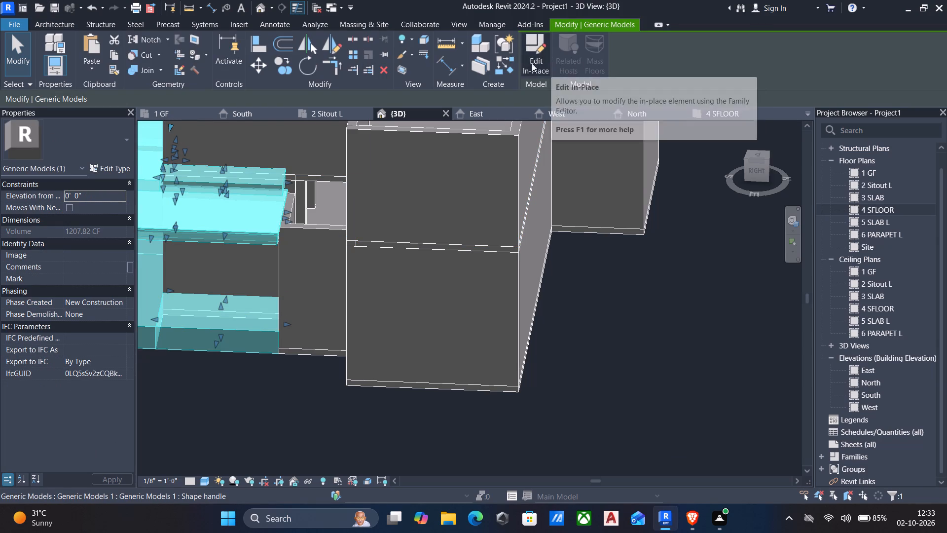
pyautogui.click(539, 63)
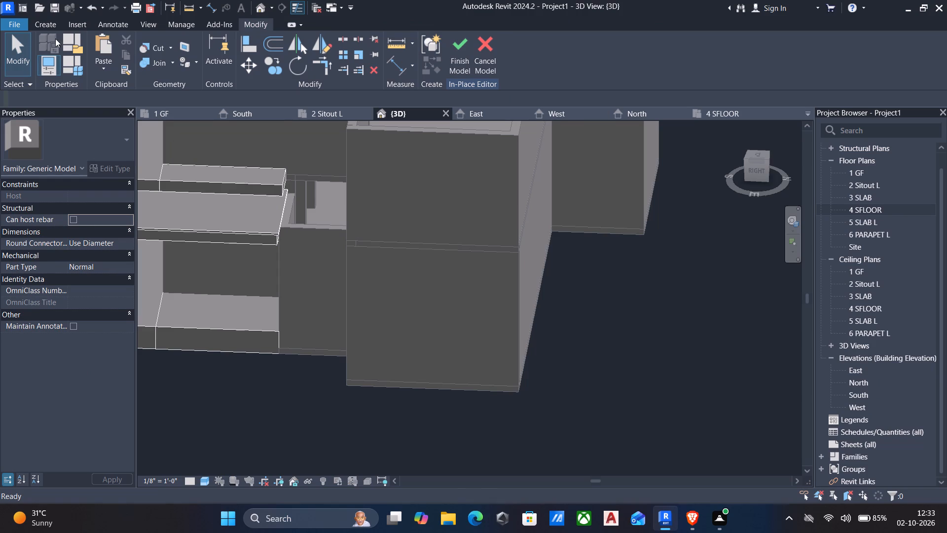
pyautogui.click(39, 28)
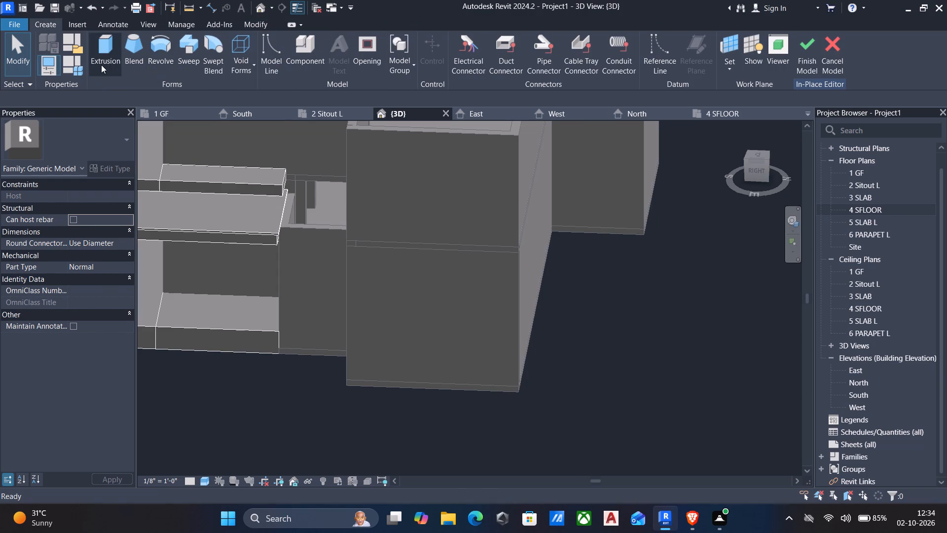
pyautogui.click(103, 50)
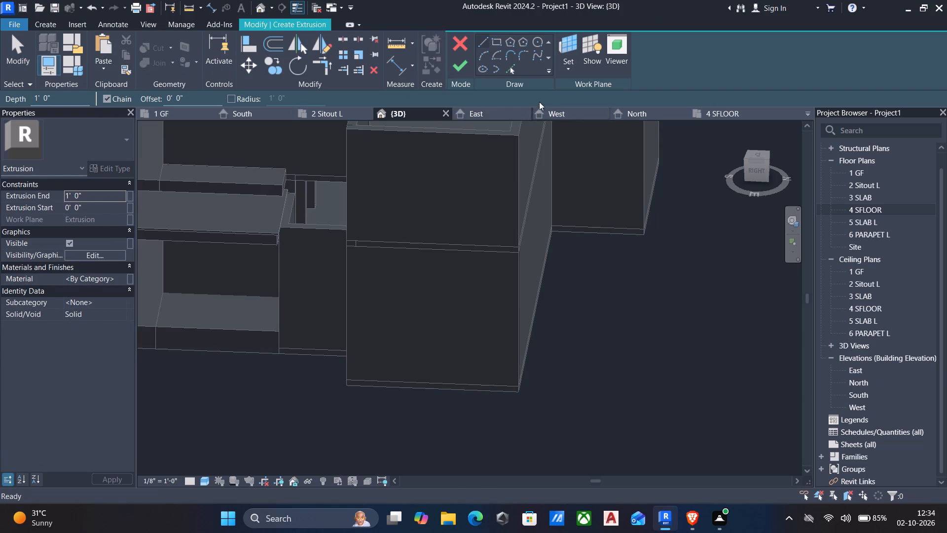
pyautogui.click(572, 67)
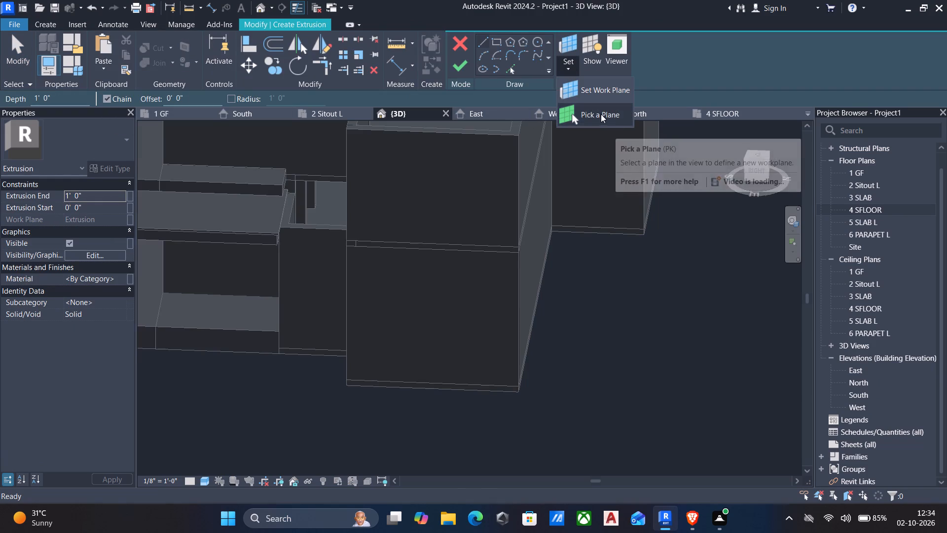
pyautogui.click(599, 113)
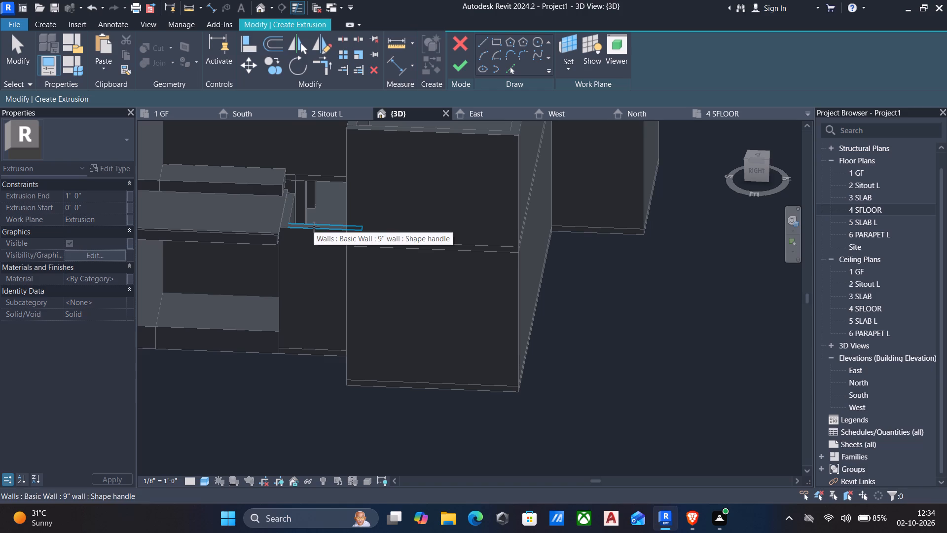
pyautogui.click(314, 227)
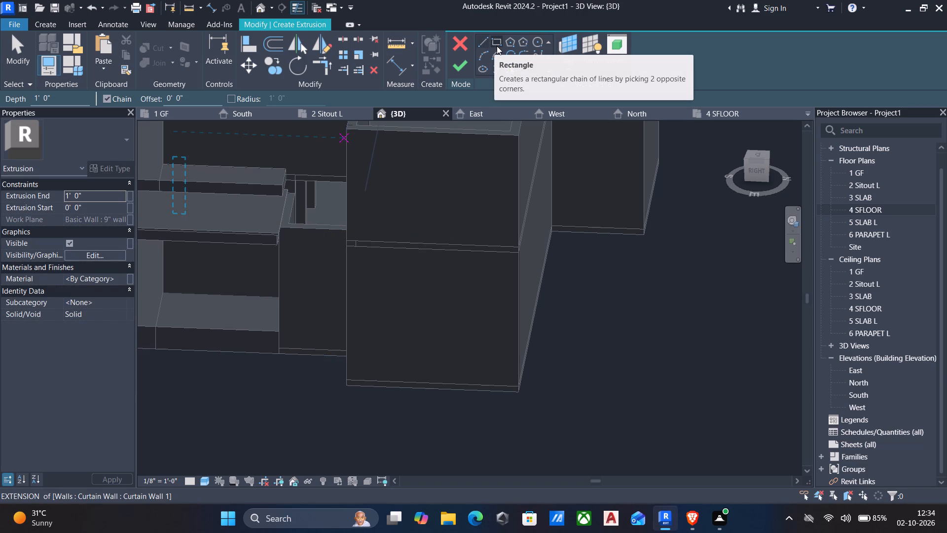
# Sketch a rectangle about 9" wide on the wall top, from its outer corner at the roof edge to the inner wall intersection.
pyautogui.click(496, 42)
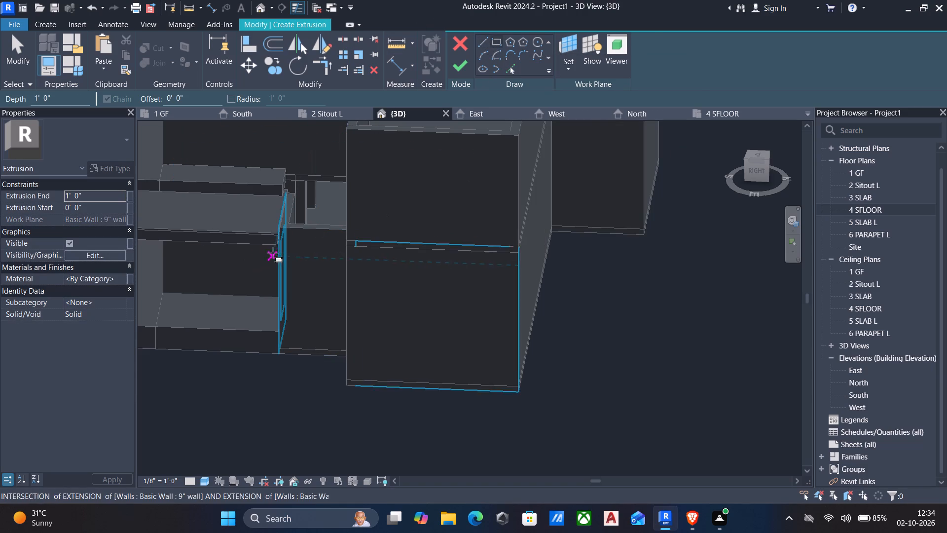
pyautogui.scroll(5, 277, 248)
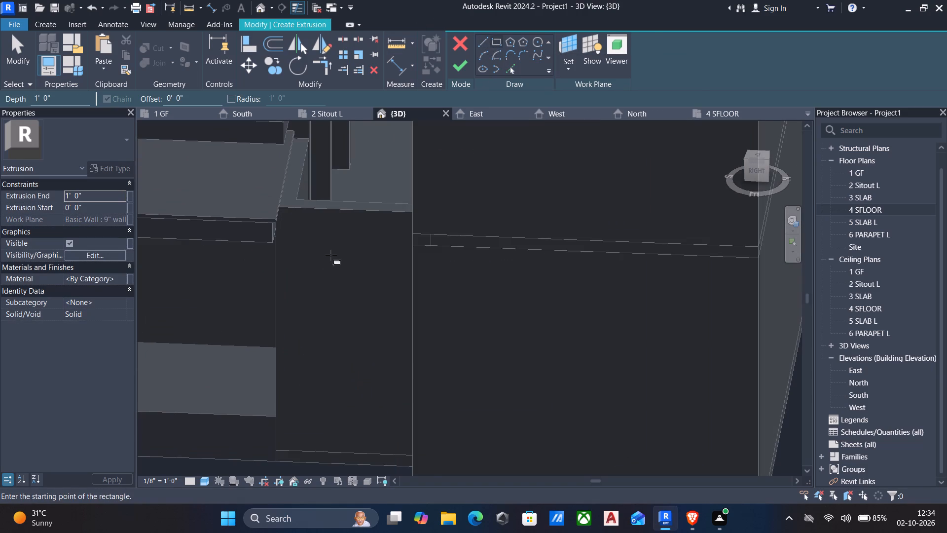
pyautogui.keyDown('shift'); pyautogui.moveTo(298, 259); pyautogui.dragTo(293, 258, button='middle'); pyautogui.keyUp('shift')
pyautogui.scroll(-4, 287, 253)
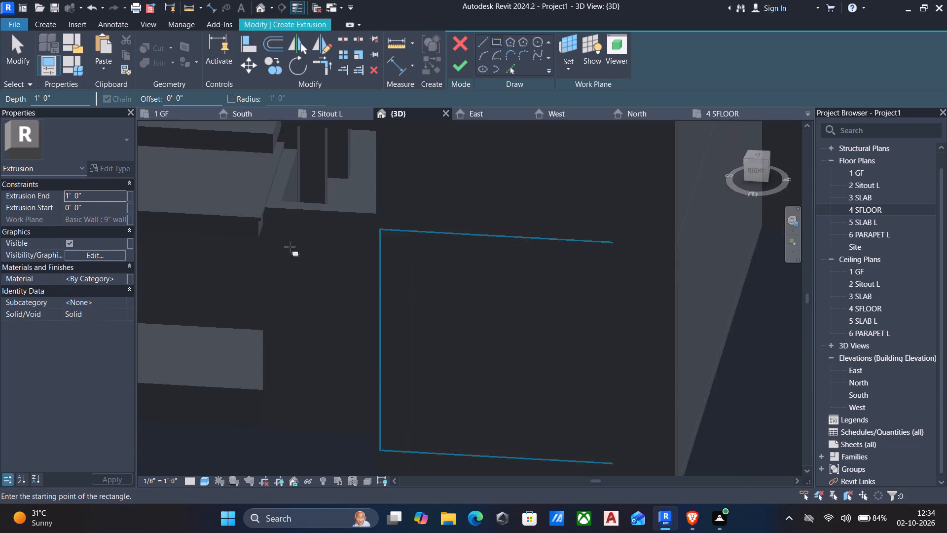
pyautogui.keyDown('shift'); pyautogui.moveTo(289, 247); pyautogui.dragTo(273, 254, button='middle'); pyautogui.keyUp('shift')
pyautogui.scroll(-1, 274, 251)
pyautogui.scroll(7, 249, 210)
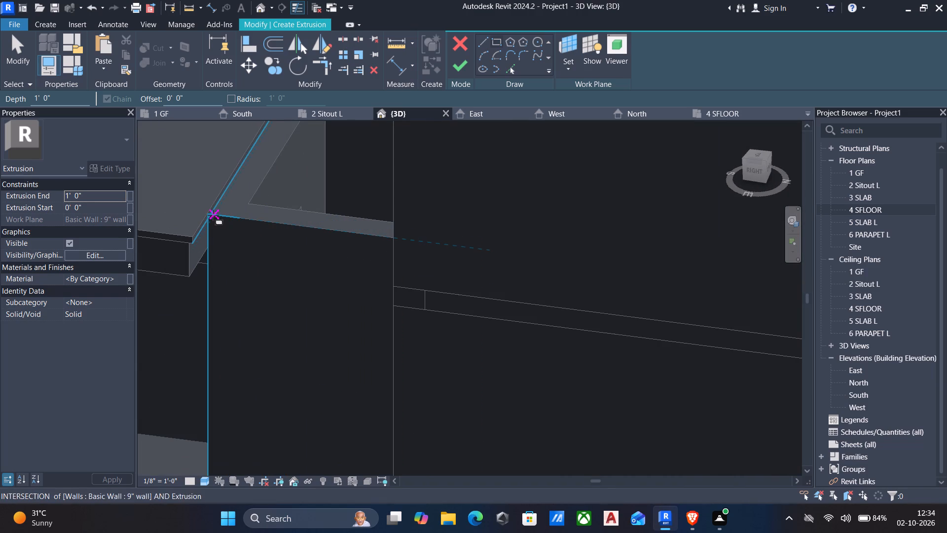
pyautogui.click(212, 216)
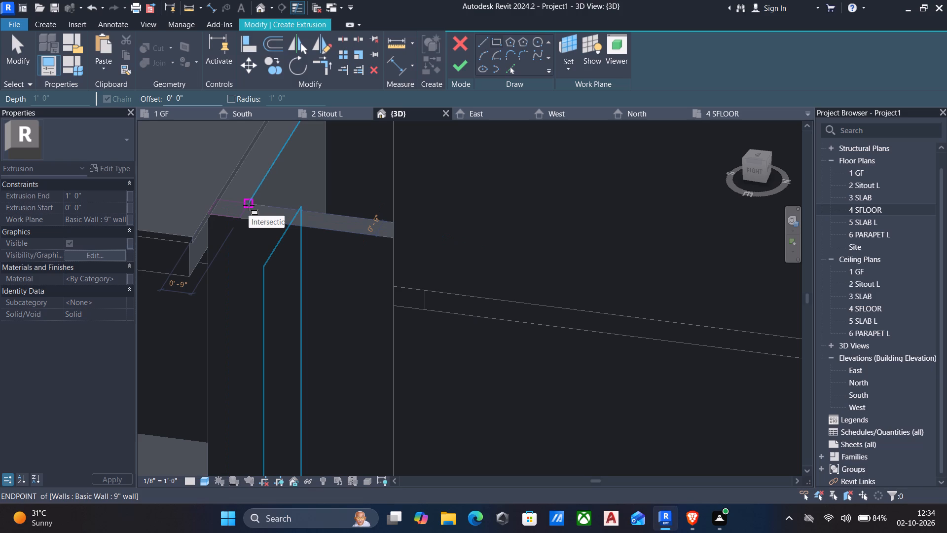
pyautogui.click(249, 205)
pyautogui.press('Escape')
pyautogui.scroll(4, 249, 205)
pyautogui.press('Escape')
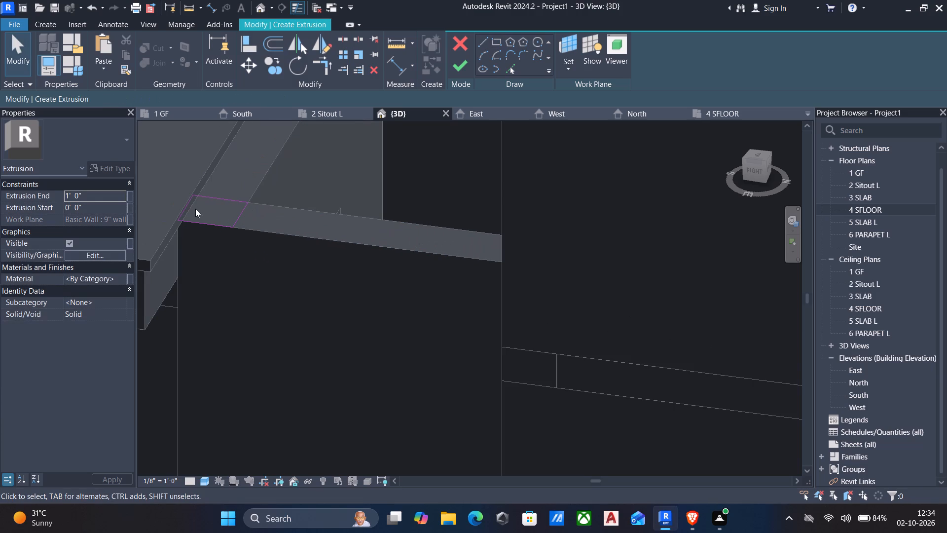
# Finish the corner rectangle as a solid extrusion with a depth of 1' 0".
pyautogui.keyDown('shift'); pyautogui.moveTo(188, 209); pyautogui.dragTo(159, 205, button='middle'); pyautogui.keyUp('shift')
pyautogui.scroll(-1, 157, 204)
pyautogui.moveTo(165, 203); pyautogui.dragTo(291, 248, button='middle')
pyautogui.scroll(-3, 291, 248)
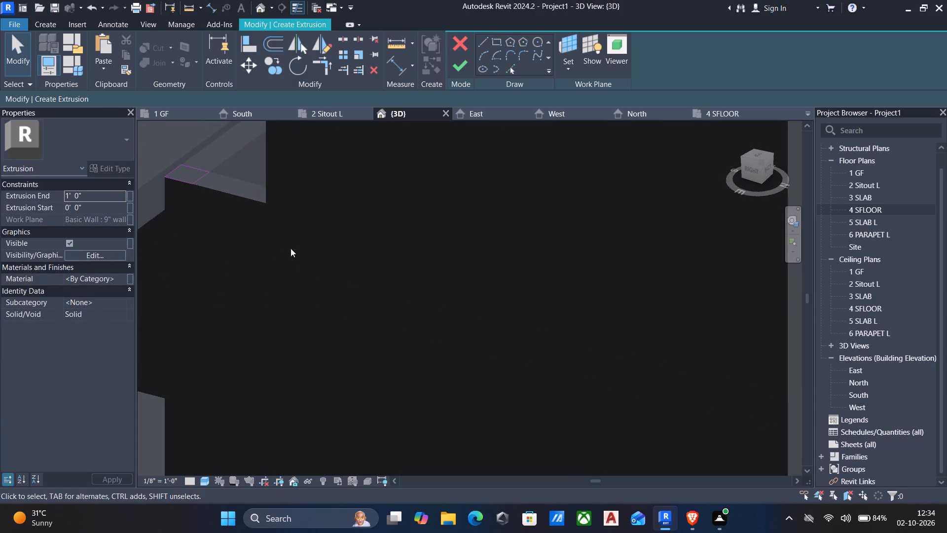
pyautogui.moveTo(213, 224); pyautogui.dragTo(229, 222, button='middle')
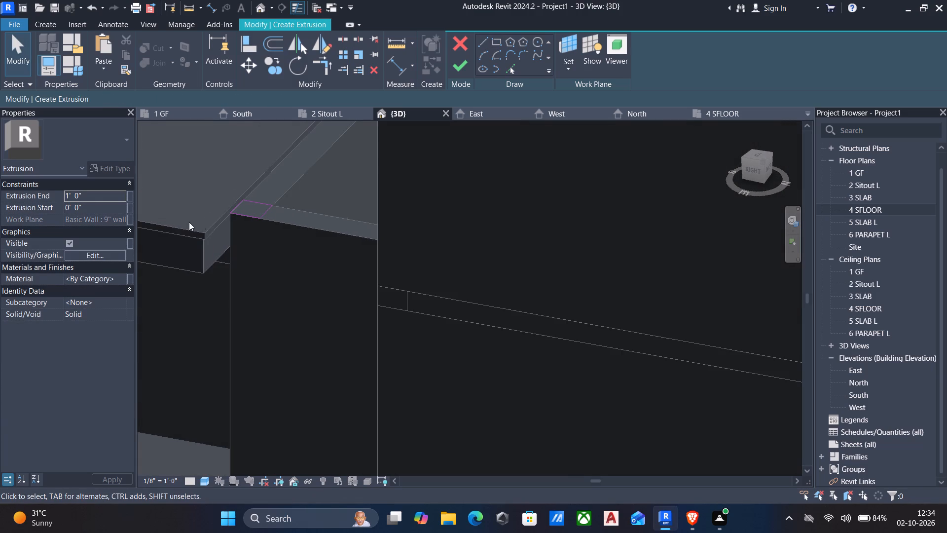
pyautogui.press('Escape')
pyautogui.keyDown('shift'); pyautogui.moveTo(282, 230); pyautogui.dragTo(303, 227, button='middle'); pyautogui.keyUp('shift')
pyautogui.scroll(-3, 302, 230)
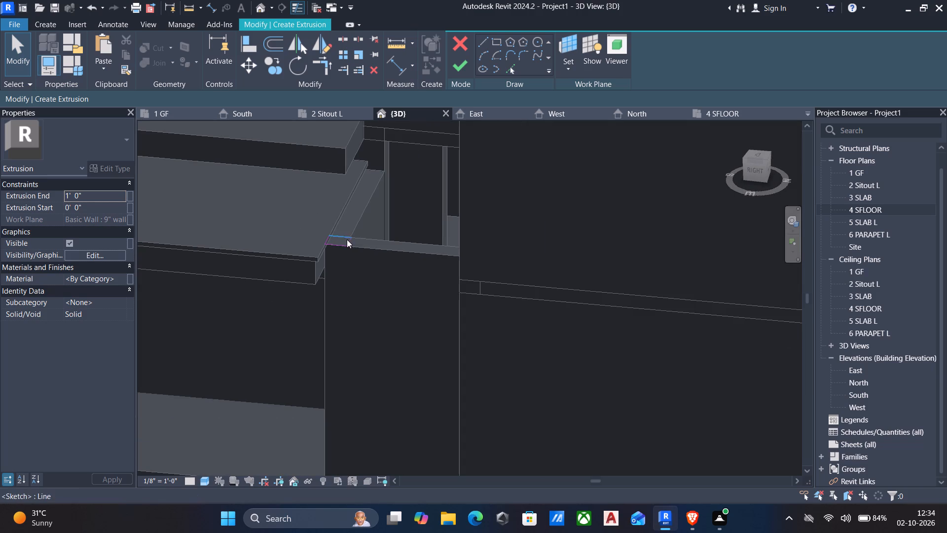
pyautogui.click(455, 70)
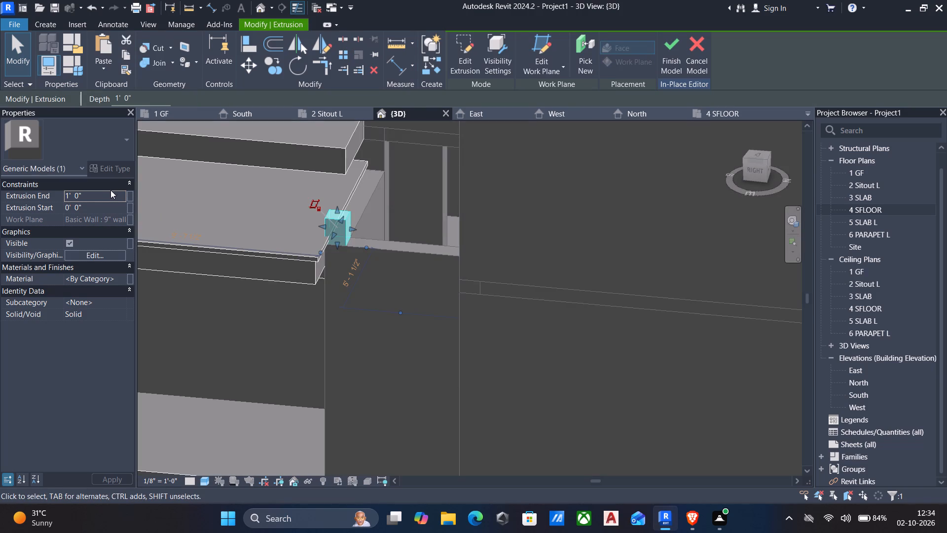
pyautogui.press('Escape')
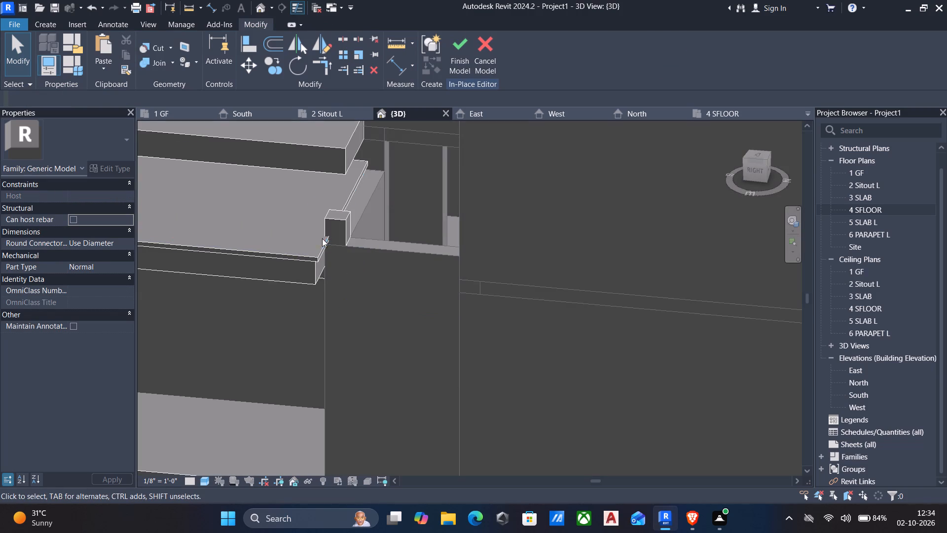
# Align the top of the small corner extrusion with the top face of the porch roof slab.
pyautogui.press('a')
pyautogui.press('l')
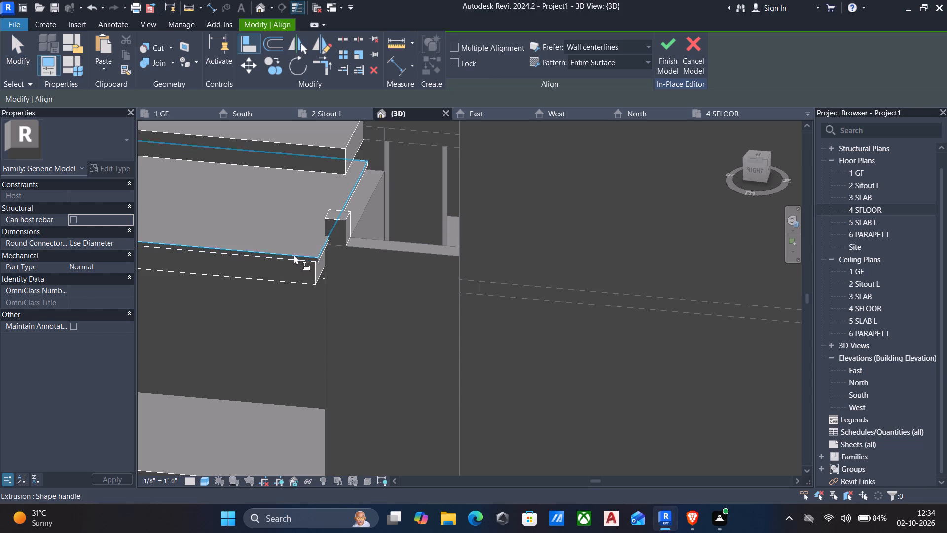
pyautogui.click(294, 255)
pyautogui.click(345, 213)
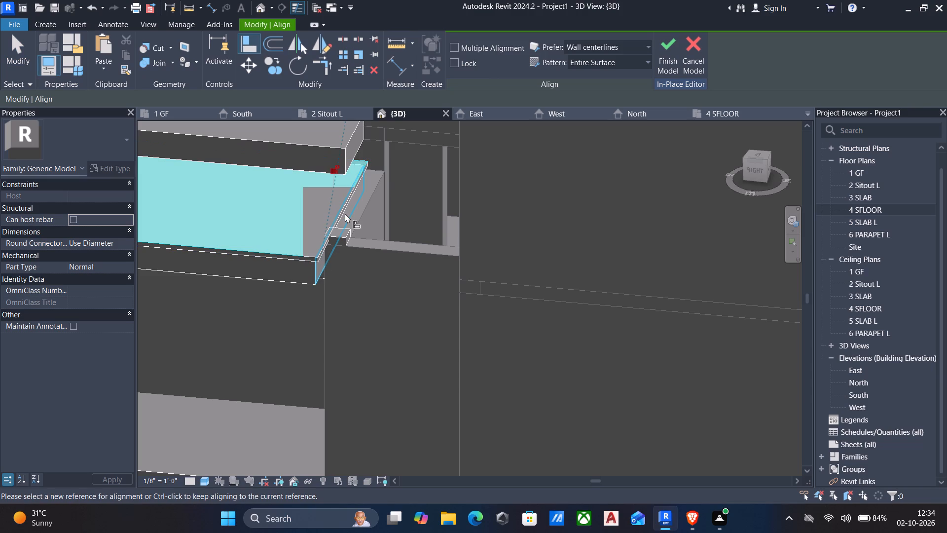
pyautogui.press('Escape')
pyautogui.scroll(4, 298, 245)
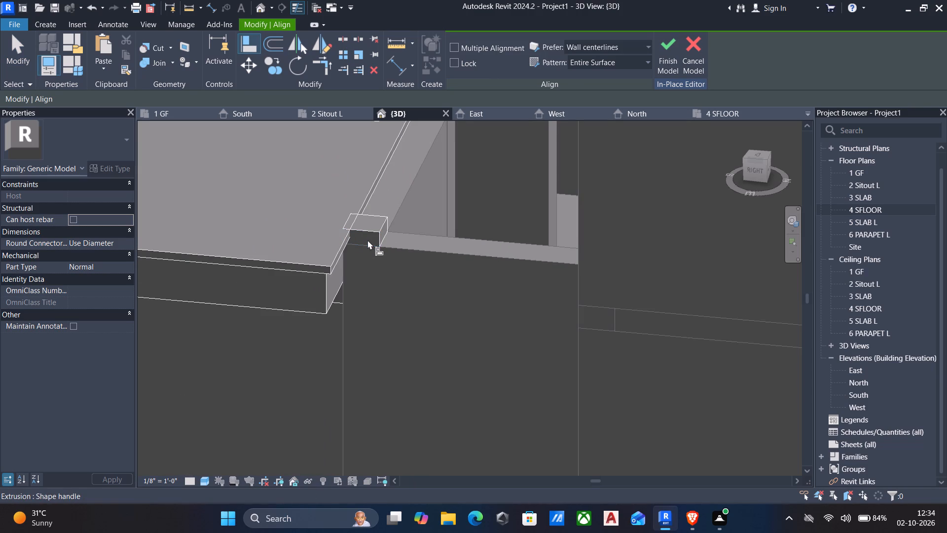
pyautogui.press('Escape')
# Pull the extrusion's roof-side end inward and stretch its other end along the wall top to the main wall.
pyautogui.click(381, 237)
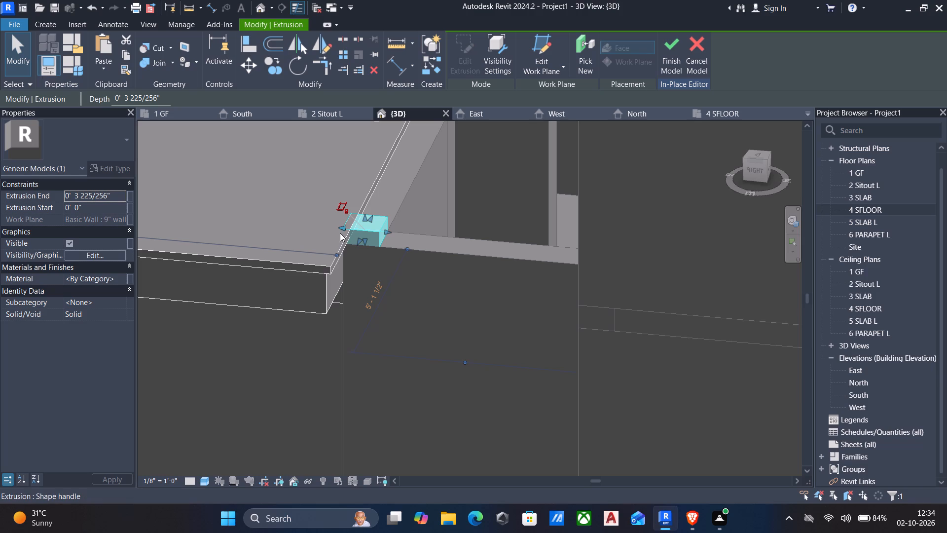
pyautogui.moveTo(341, 229); pyautogui.dragTo(373, 229)
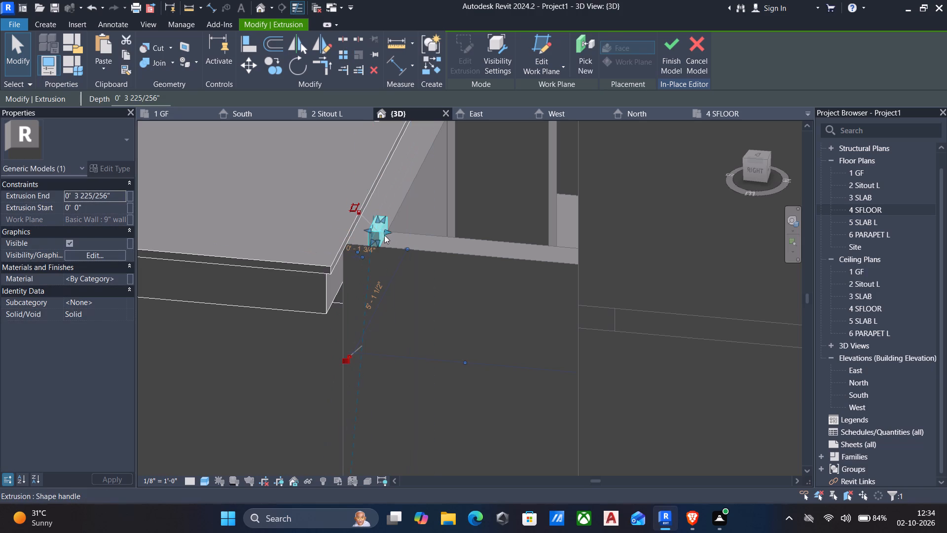
pyautogui.moveTo(385, 236); pyautogui.dragTo(548, 258)
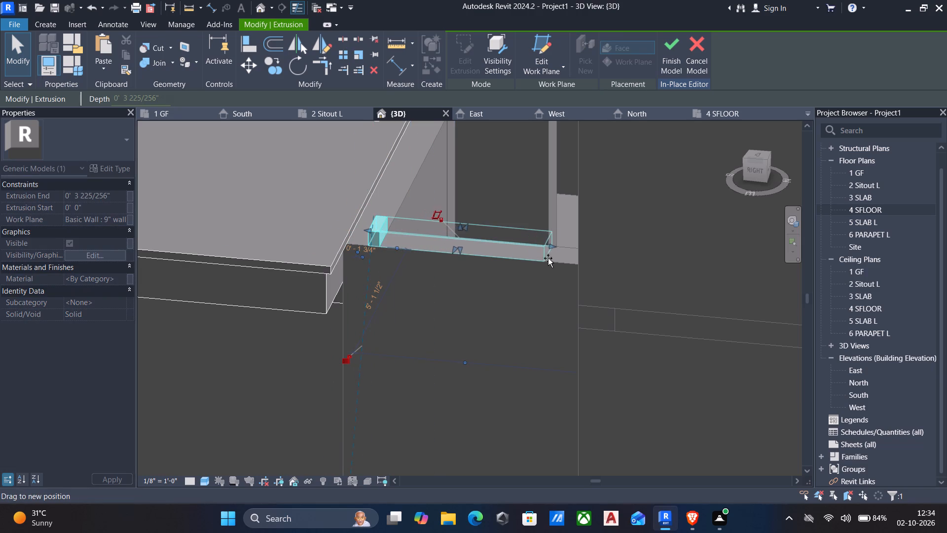
pyautogui.moveTo(548, 258); pyautogui.dragTo(580, 261)
pyautogui.press('Escape')
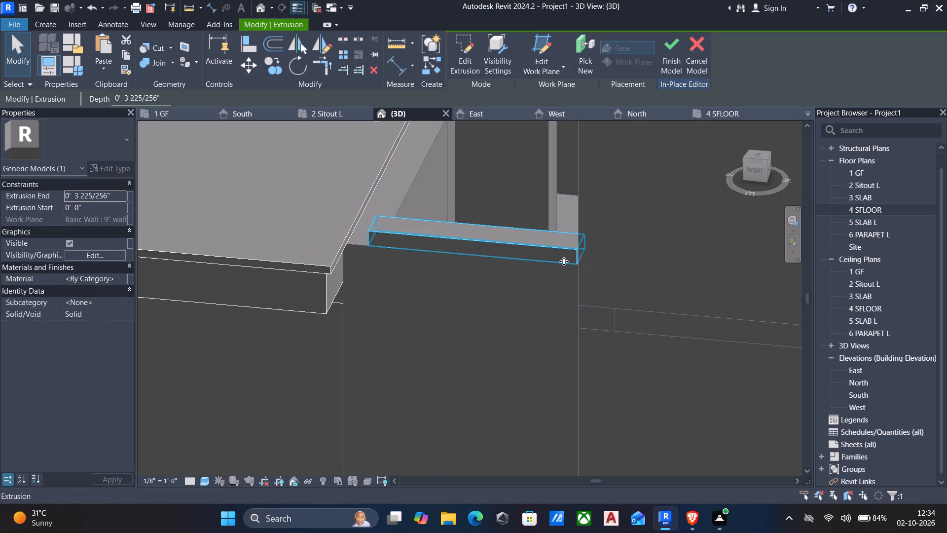
# Align the roof-side end face of the stretched extrusion with the adjacent side edge of the porch roof's top slab.
pyautogui.scroll(-3, 557, 273)
pyautogui.moveTo(557, 280); pyautogui.dragTo(511, 265, button='middle')
pyautogui.scroll(4, 282, 164)
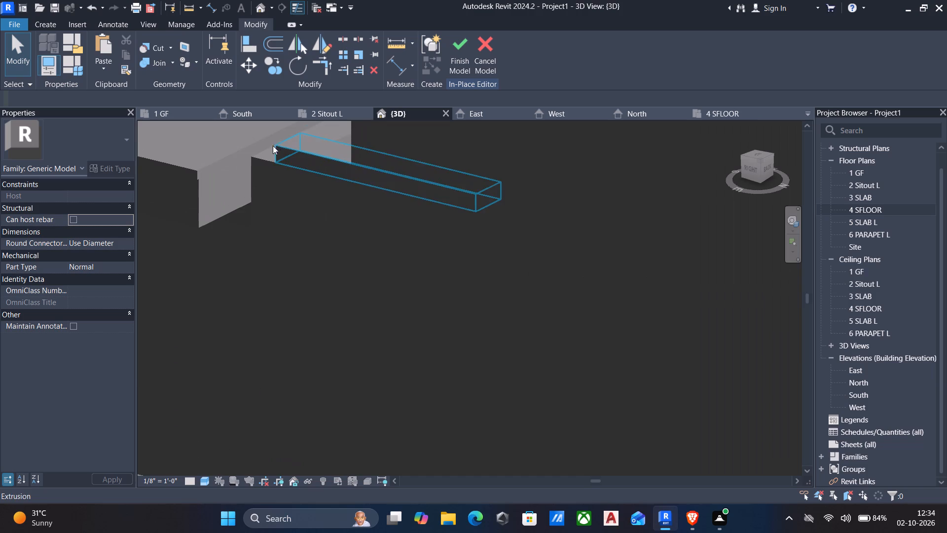
pyautogui.scroll(2, 257, 167)
pyautogui.scroll(-3, 318, 228)
pyautogui.moveTo(318, 228); pyautogui.dragTo(328, 244, button='middle')
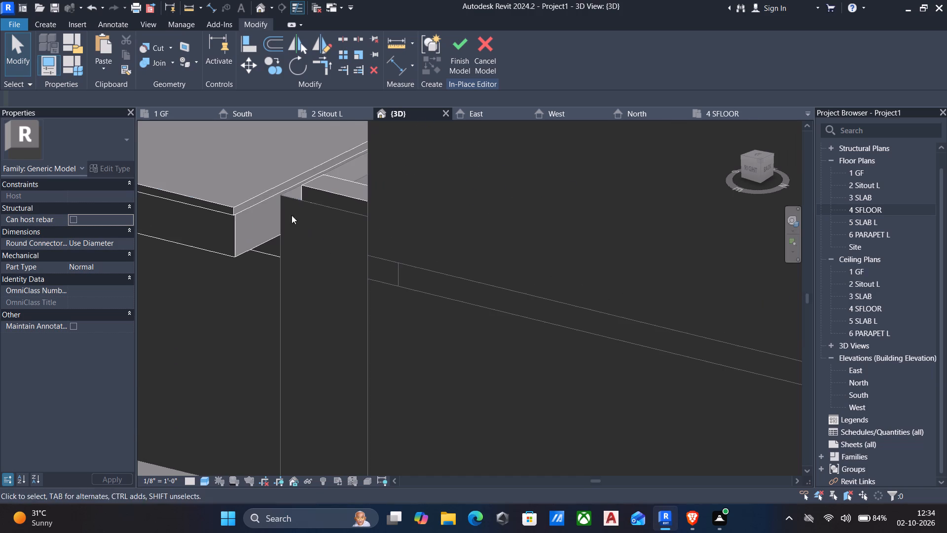
pyautogui.scroll(4, 295, 184)
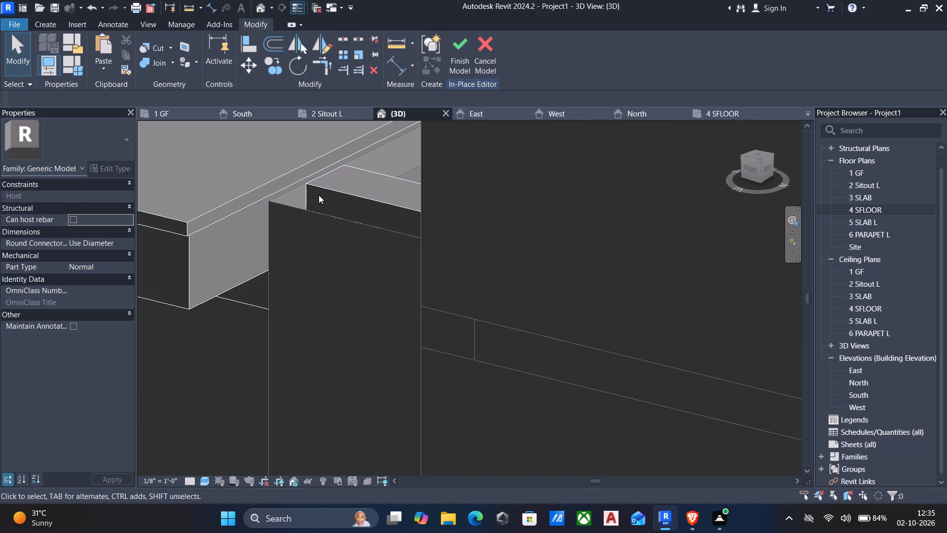
pyautogui.write('al')
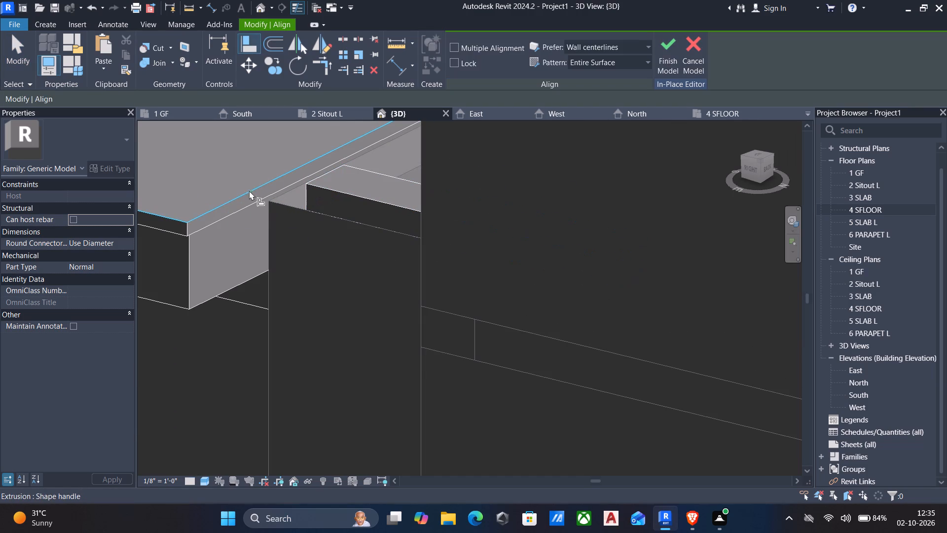
pyautogui.click(249, 194)
pyautogui.scroll(-3, 269, 208)
pyautogui.keyDown('shift'); pyautogui.moveTo(271, 209); pyautogui.dragTo(341, 200, button='middle'); pyautogui.keyUp('shift')
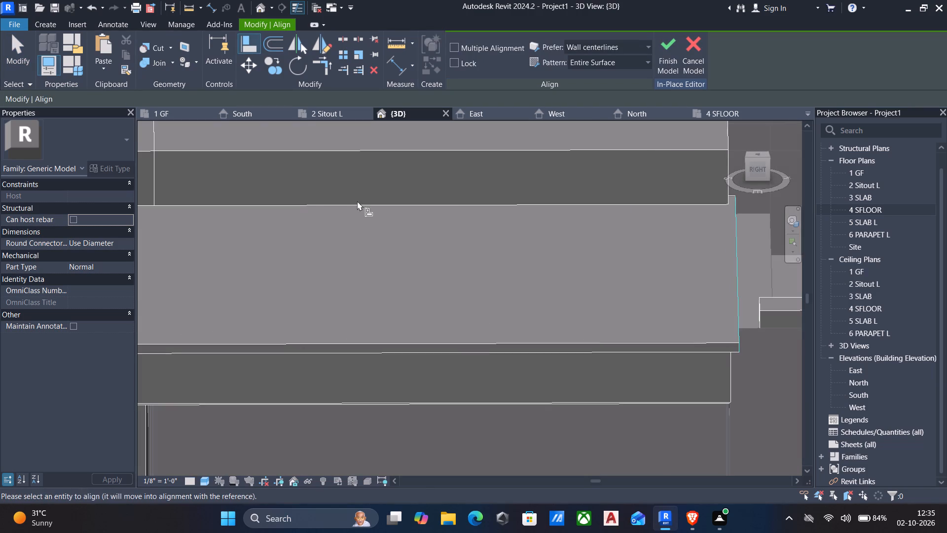
pyautogui.click(761, 305)
pyautogui.press('Escape')
pyautogui.keyDown('shift'); pyautogui.moveTo(741, 349); pyautogui.dragTo(715, 305, button='middle'); pyautogui.keyUp('shift')
pyautogui.scroll(1, 636, 266)
pyautogui.moveTo(641, 295); pyautogui.dragTo(654, 343, button='middle')
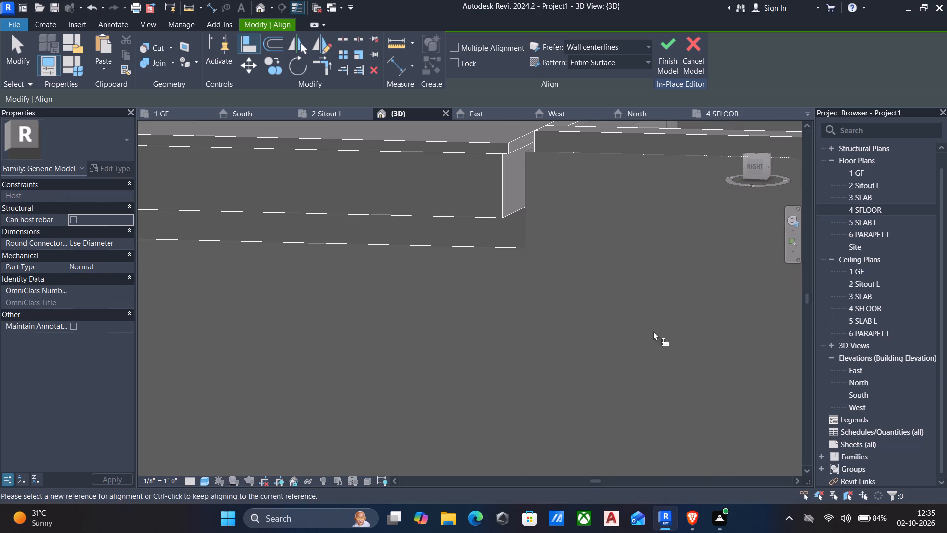
pyautogui.scroll(3, 517, 154)
pyautogui.scroll(1, 482, 279)
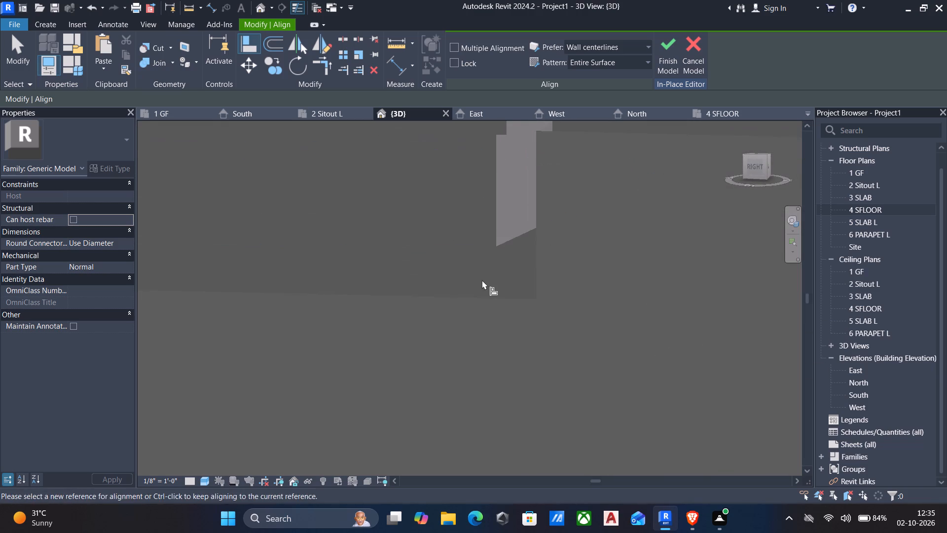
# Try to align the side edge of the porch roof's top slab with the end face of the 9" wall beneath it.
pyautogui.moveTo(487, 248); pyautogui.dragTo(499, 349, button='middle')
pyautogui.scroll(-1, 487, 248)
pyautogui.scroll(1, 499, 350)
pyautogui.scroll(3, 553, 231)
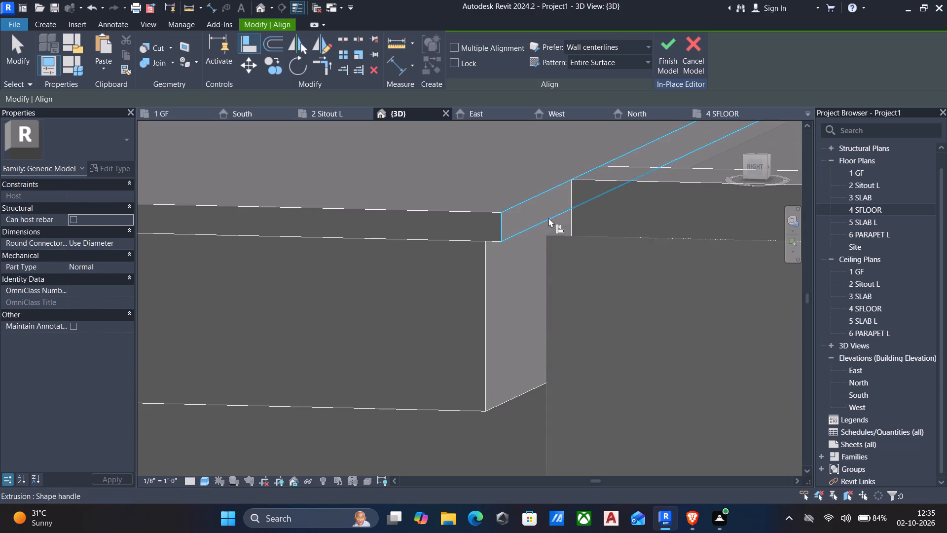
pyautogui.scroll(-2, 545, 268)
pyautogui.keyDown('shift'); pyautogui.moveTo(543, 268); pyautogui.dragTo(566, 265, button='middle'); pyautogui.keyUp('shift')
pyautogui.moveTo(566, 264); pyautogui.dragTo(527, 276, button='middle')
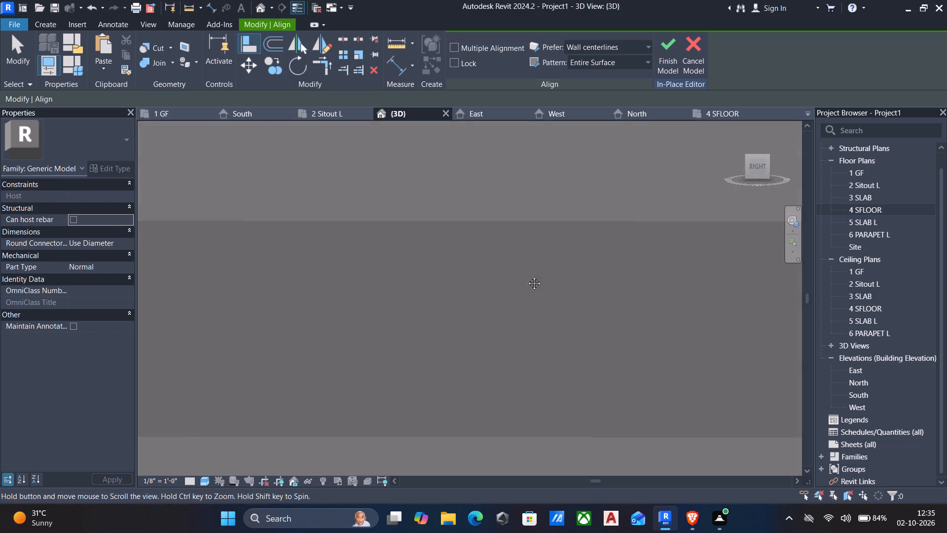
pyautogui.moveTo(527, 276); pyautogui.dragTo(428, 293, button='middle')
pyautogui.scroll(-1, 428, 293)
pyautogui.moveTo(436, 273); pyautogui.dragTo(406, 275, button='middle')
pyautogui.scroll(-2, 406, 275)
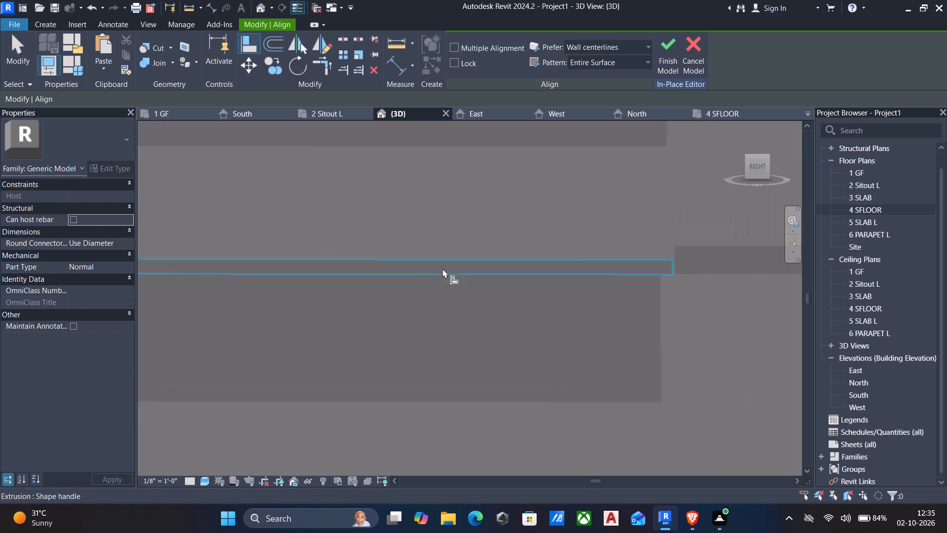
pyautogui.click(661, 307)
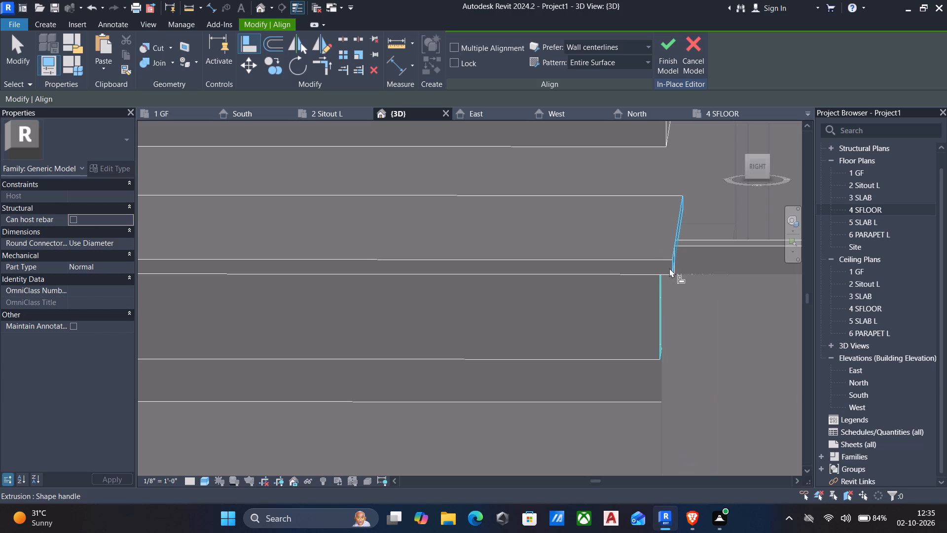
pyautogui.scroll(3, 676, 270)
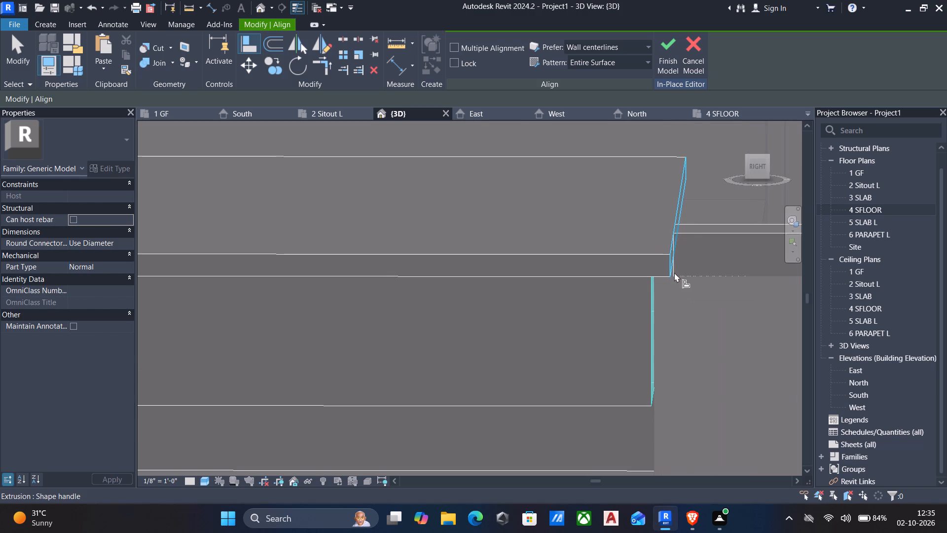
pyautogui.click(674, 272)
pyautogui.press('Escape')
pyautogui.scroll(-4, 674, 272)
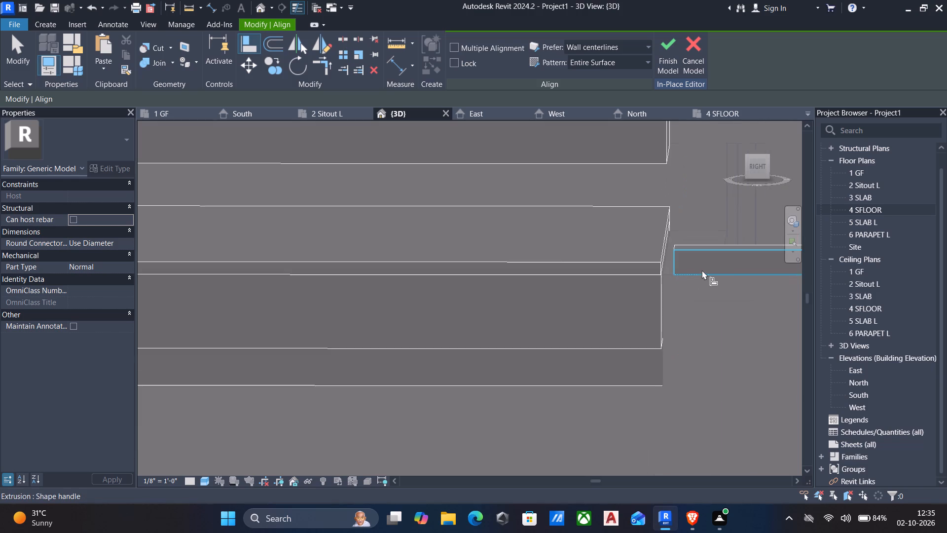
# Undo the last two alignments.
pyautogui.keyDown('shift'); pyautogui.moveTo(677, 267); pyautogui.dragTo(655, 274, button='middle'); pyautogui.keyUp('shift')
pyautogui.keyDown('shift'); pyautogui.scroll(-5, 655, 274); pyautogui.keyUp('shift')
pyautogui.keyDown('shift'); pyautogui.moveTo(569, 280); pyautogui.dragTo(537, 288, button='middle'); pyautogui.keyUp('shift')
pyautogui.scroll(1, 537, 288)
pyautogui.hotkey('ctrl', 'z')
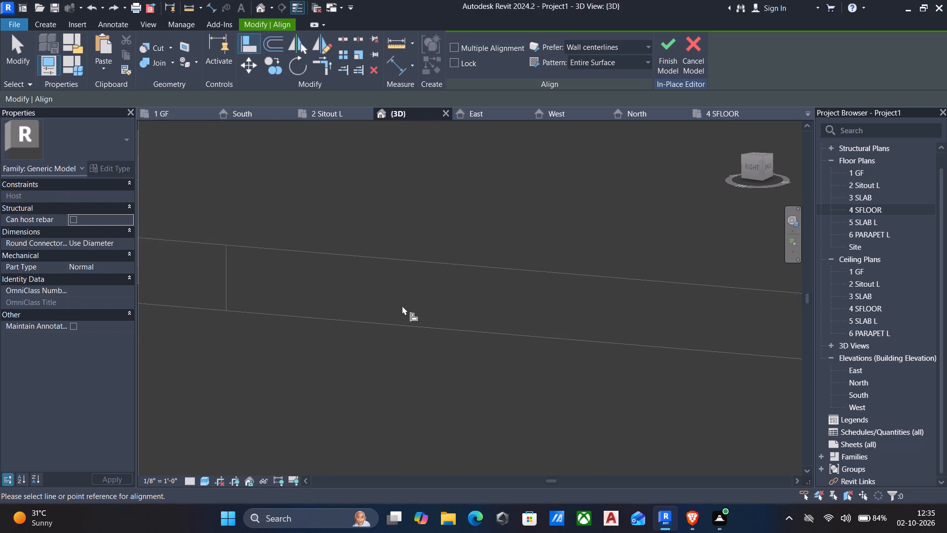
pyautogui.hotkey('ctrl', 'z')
# Align the small extrusion's roof-side end face with the end face of the 9" wall under the porch roof slab.
pyautogui.scroll(-2, 402, 305)
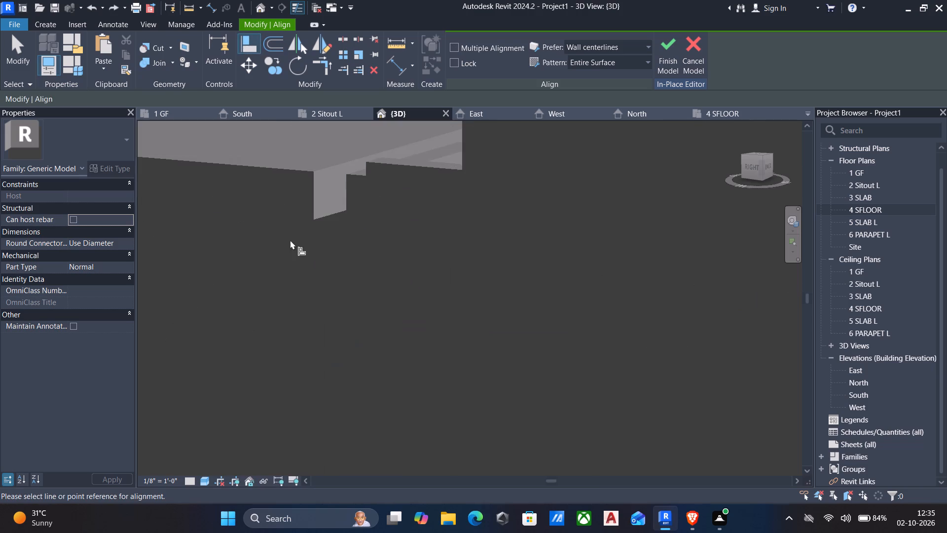
pyautogui.scroll(3, 315, 170)
pyautogui.scroll(-2, 321, 183)
pyautogui.keyDown('shift'); pyautogui.moveTo(324, 190); pyautogui.dragTo(343, 192, button='middle'); pyautogui.keyUp('shift')
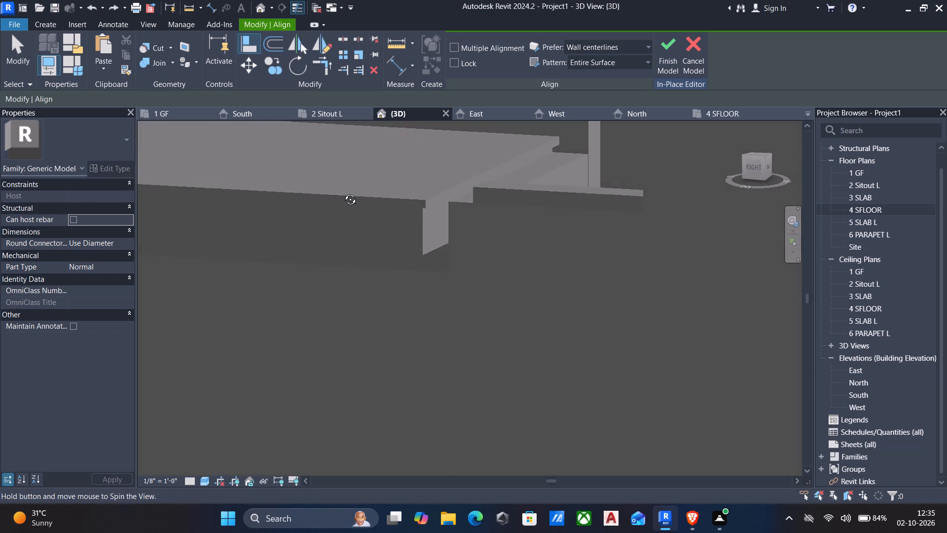
pyautogui.keyDown('shift'); pyautogui.moveTo(343, 192); pyautogui.dragTo(343, 192, button='middle'); pyautogui.keyUp('shift')
pyautogui.scroll(-1, 349, 193)
pyautogui.scroll(6, 416, 208)
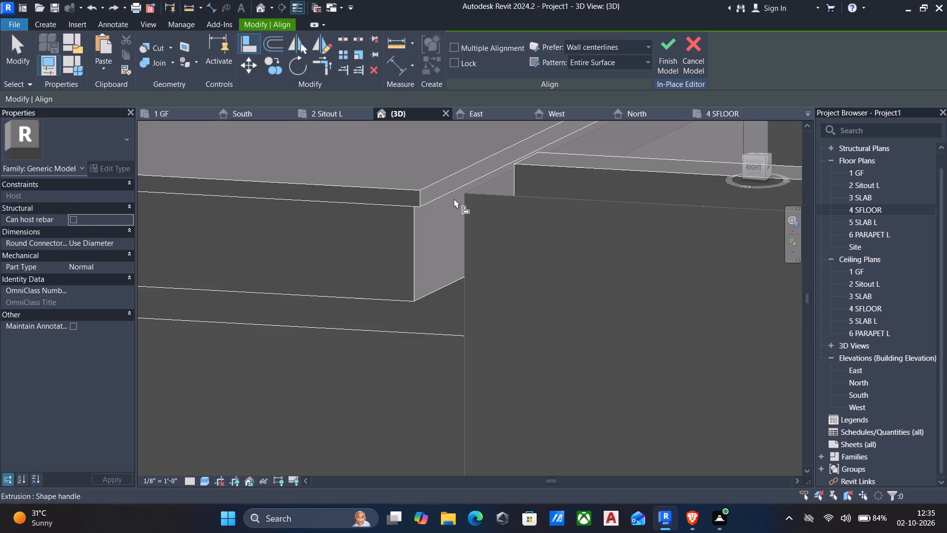
pyautogui.scroll(-2, 491, 188)
pyautogui.press('Escape')
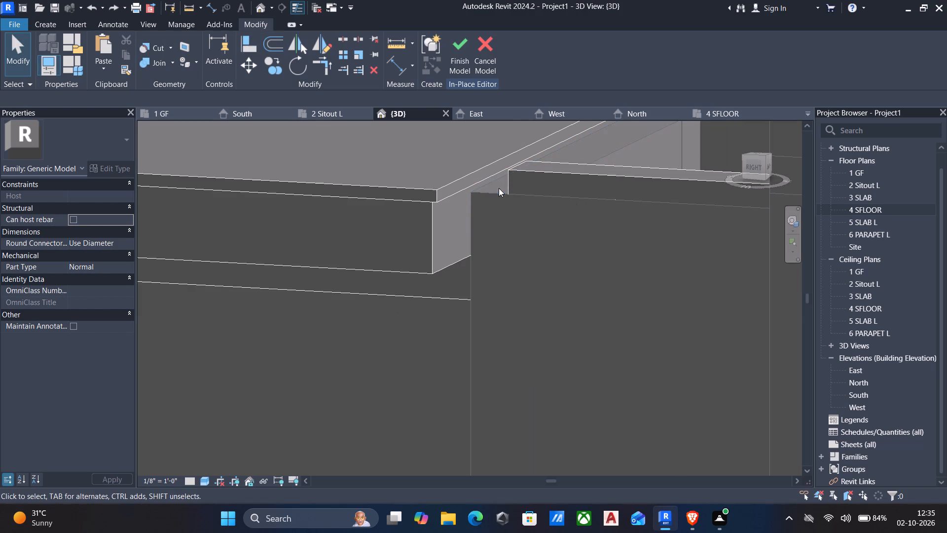
pyautogui.scroll(-2, 481, 190)
pyautogui.moveTo(481, 190); pyautogui.dragTo(467, 283, button='middle')
pyautogui.keyDown('shift'); pyautogui.moveTo(470, 280); pyautogui.dragTo(444, 315, button='middle'); pyautogui.keyUp('shift')
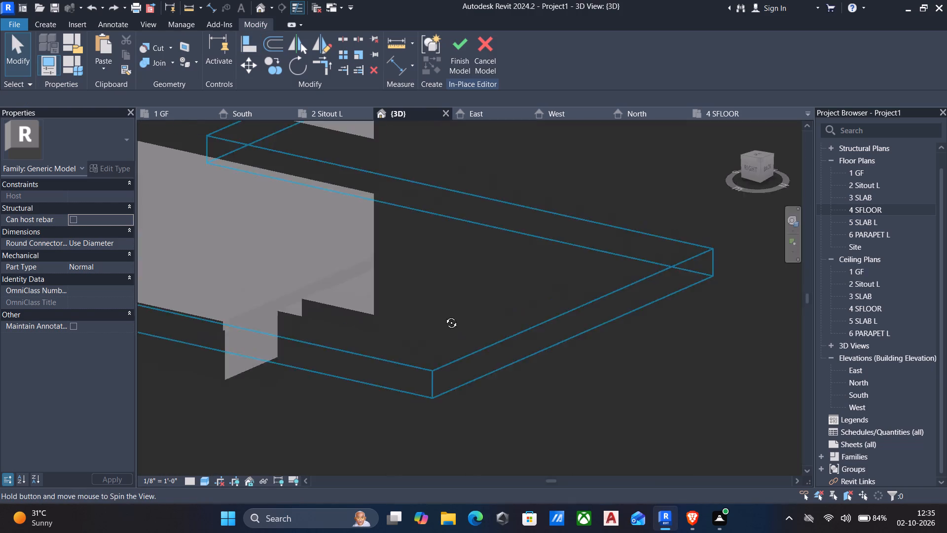
pyautogui.keyDown('shift'); pyautogui.moveTo(444, 315); pyautogui.dragTo(474, 327, button='middle'); pyautogui.keyUp('shift')
pyautogui.scroll(-3, 472, 329)
pyautogui.moveTo(471, 330); pyautogui.dragTo(526, 313, button='middle')
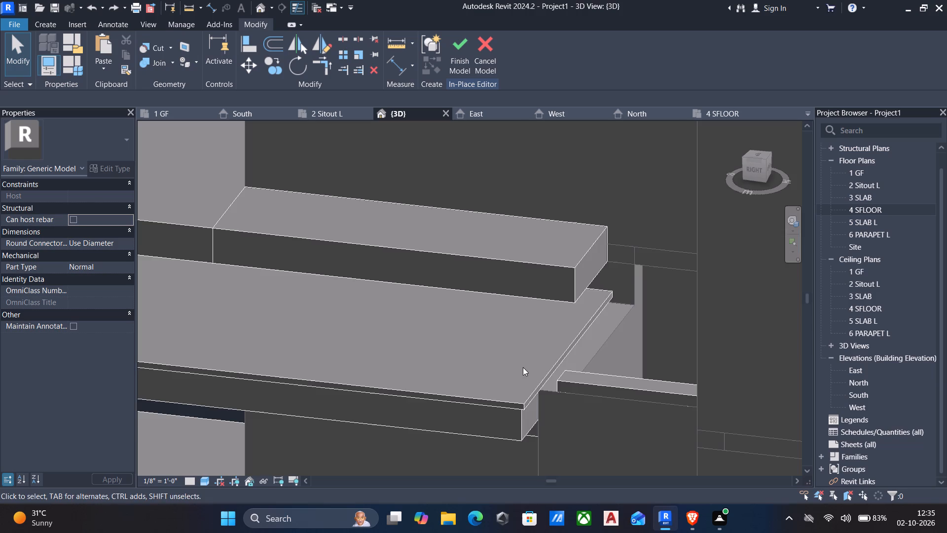
pyautogui.keyDown('shift'); pyautogui.moveTo(523, 368); pyautogui.dragTo(546, 359, button='middle'); pyautogui.keyUp('shift')
pyautogui.scroll(4, 946, 416)
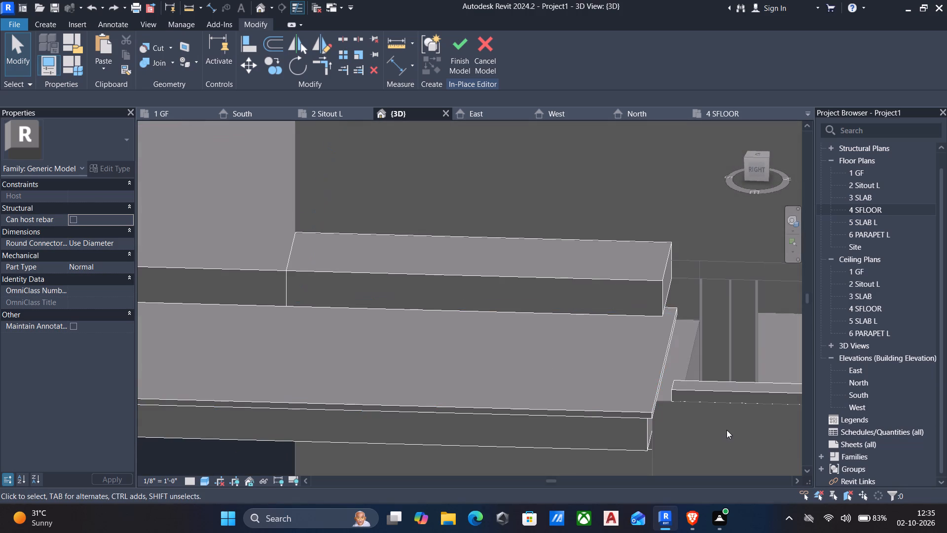
pyautogui.scroll(5, 713, 419)
pyautogui.click(658, 366)
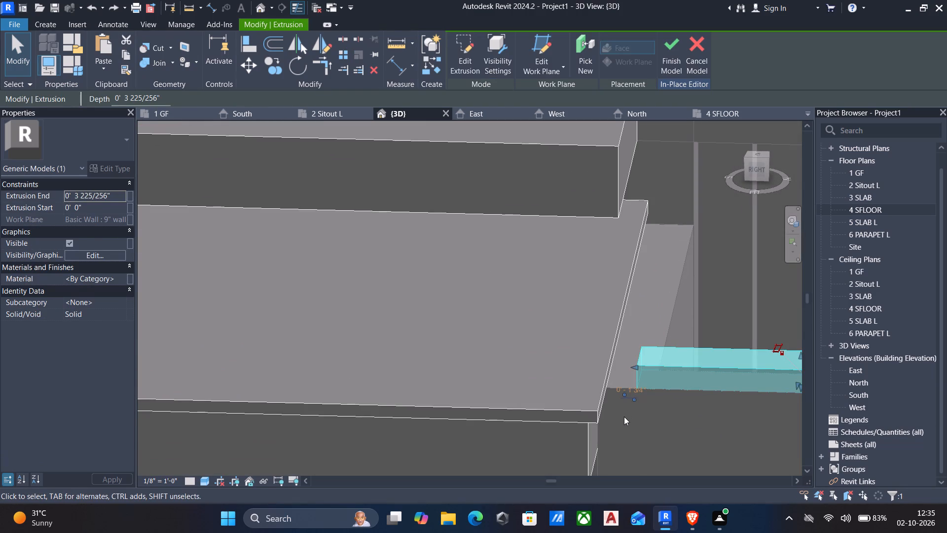
pyautogui.press('Escape')
pyautogui.write('al')
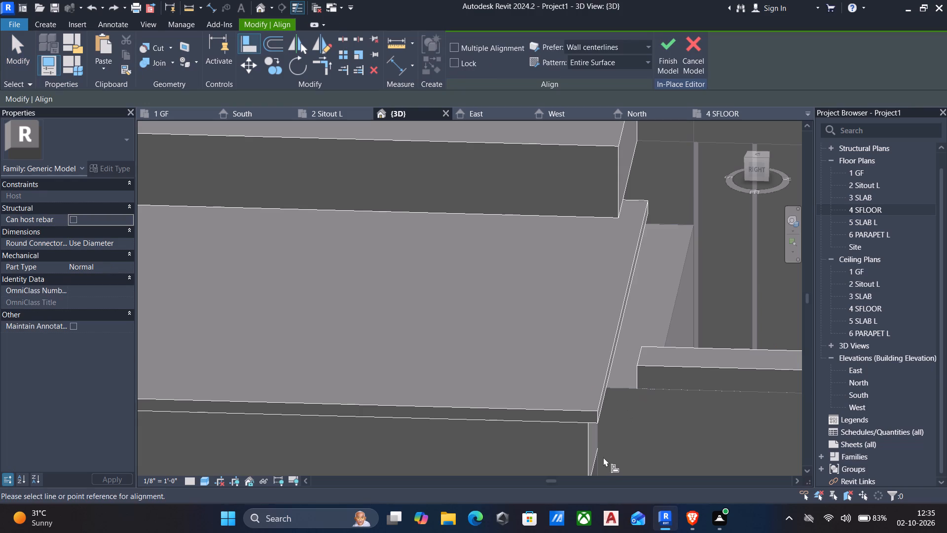
pyautogui.click(589, 452)
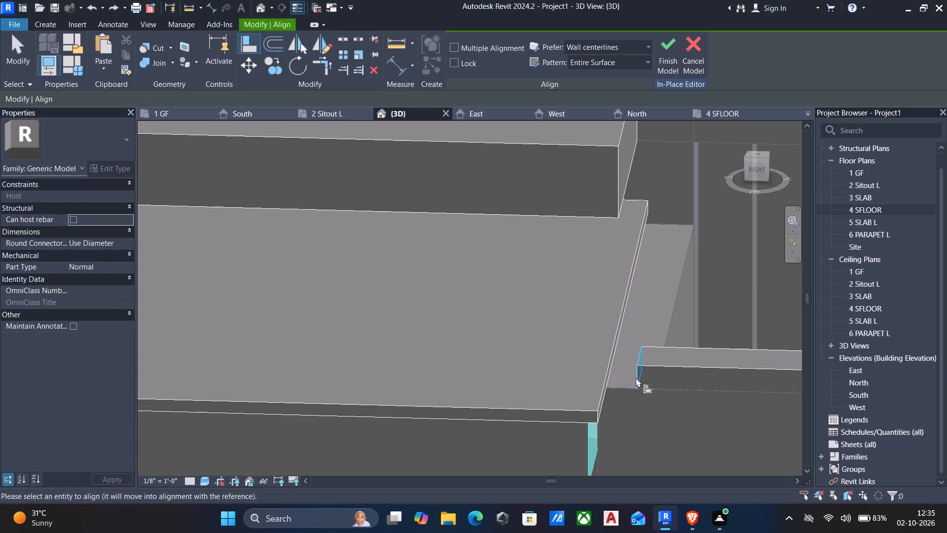
pyautogui.click(636, 376)
pyautogui.press('Escape')
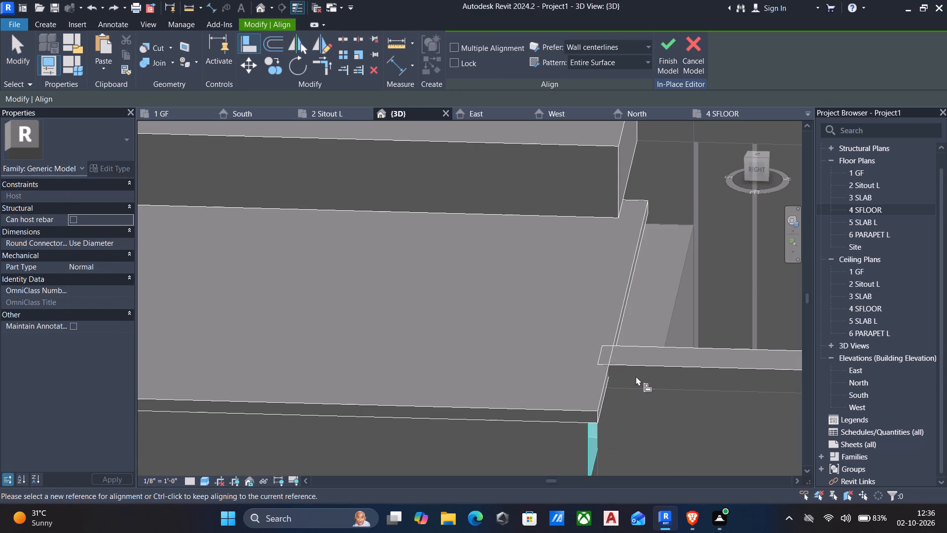
# Align the other end face of the small extrusion with the adjoining side face of the main wall.
pyautogui.scroll(-5, 636, 376)
pyautogui.keyDown('shift'); pyautogui.moveTo(638, 372); pyautogui.dragTo(605, 376, button='middle'); pyautogui.keyUp('shift')
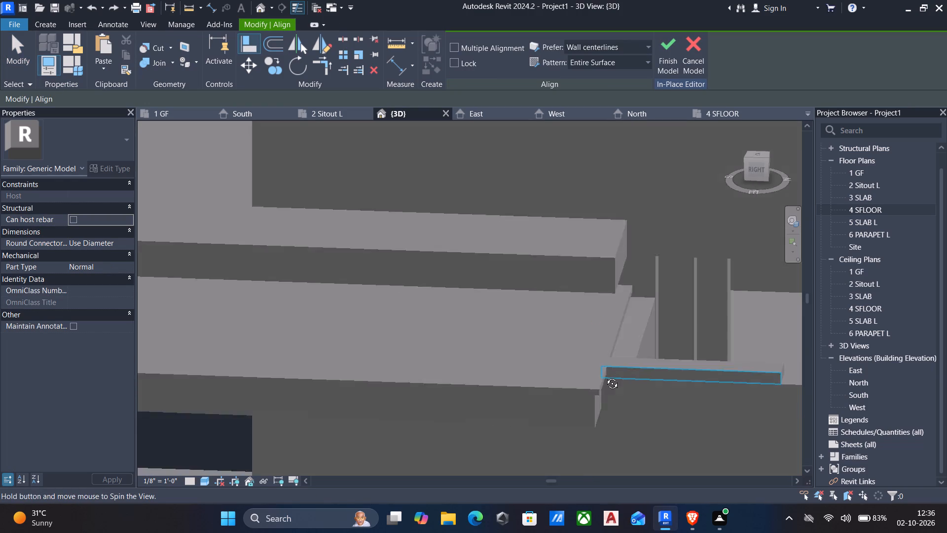
pyautogui.keyDown('shift'); pyautogui.moveTo(605, 376); pyautogui.dragTo(678, 417, button='middle'); pyautogui.keyUp('shift')
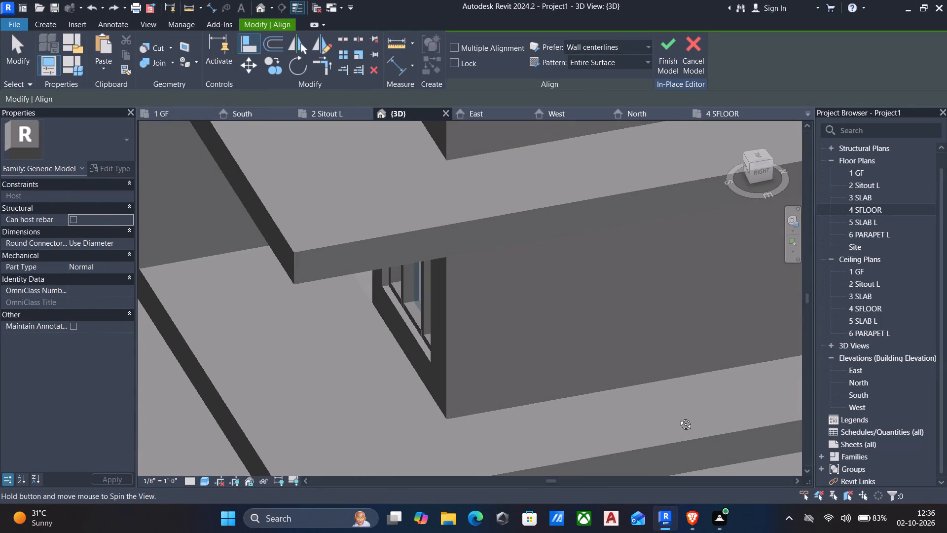
pyautogui.keyDown('shift'); pyautogui.moveTo(678, 417); pyautogui.dragTo(667, 400, button='middle'); pyautogui.keyUp('shift')
pyautogui.scroll(-5, 667, 400)
pyautogui.moveTo(667, 400); pyautogui.dragTo(338, 266, button='middle')
pyautogui.scroll(1, 338, 266)
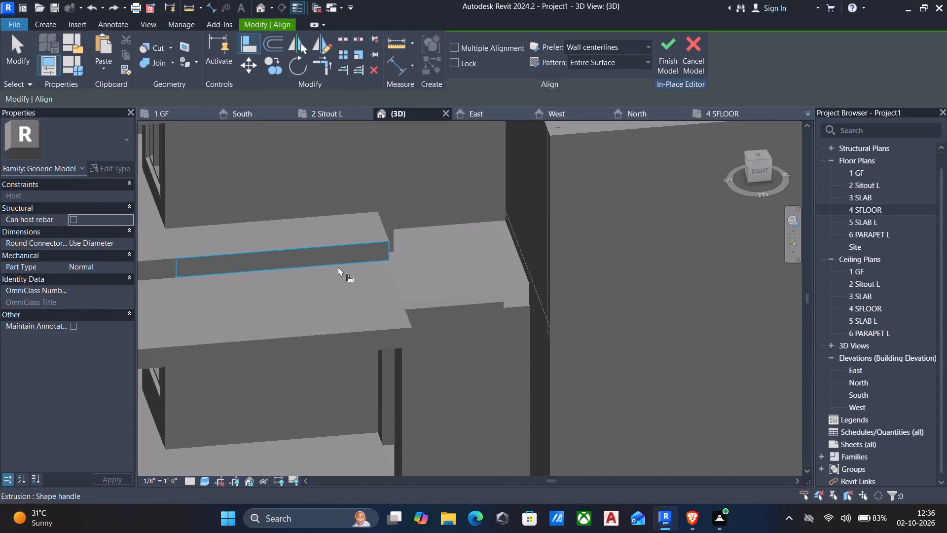
pyautogui.press('Escape')
pyautogui.click(454, 295)
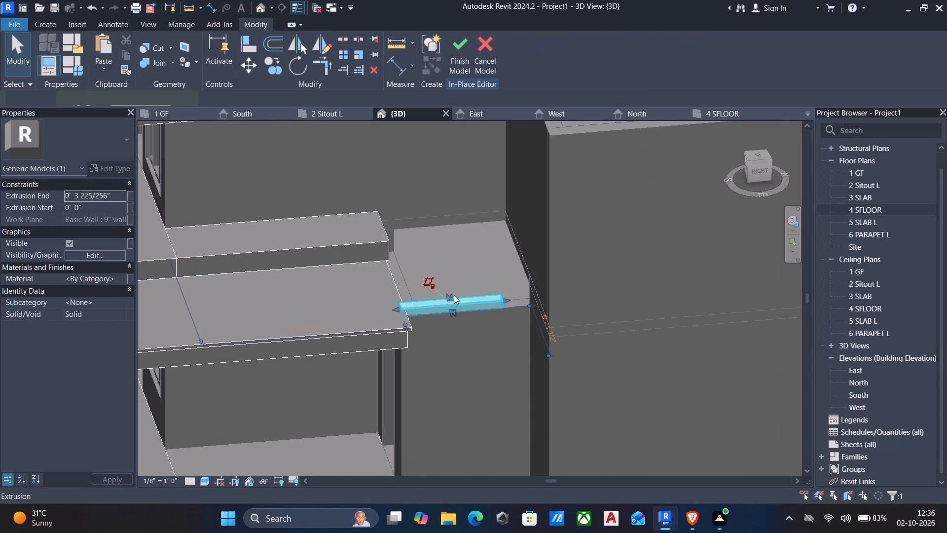
pyautogui.press('Escape')
pyautogui.write('al')
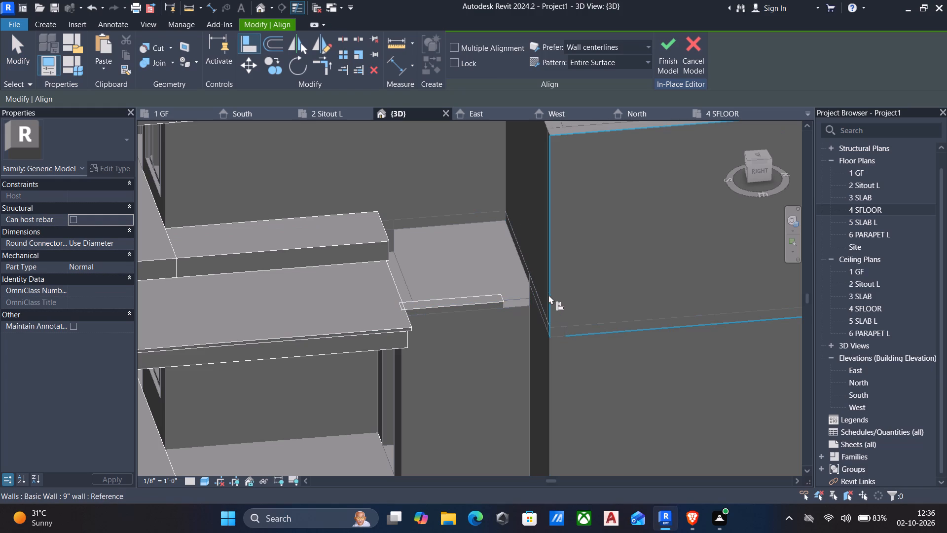
pyautogui.click(547, 294)
pyautogui.click(547, 294)
pyautogui.press('Escape')
pyautogui.press('a')
pyautogui.press('l')
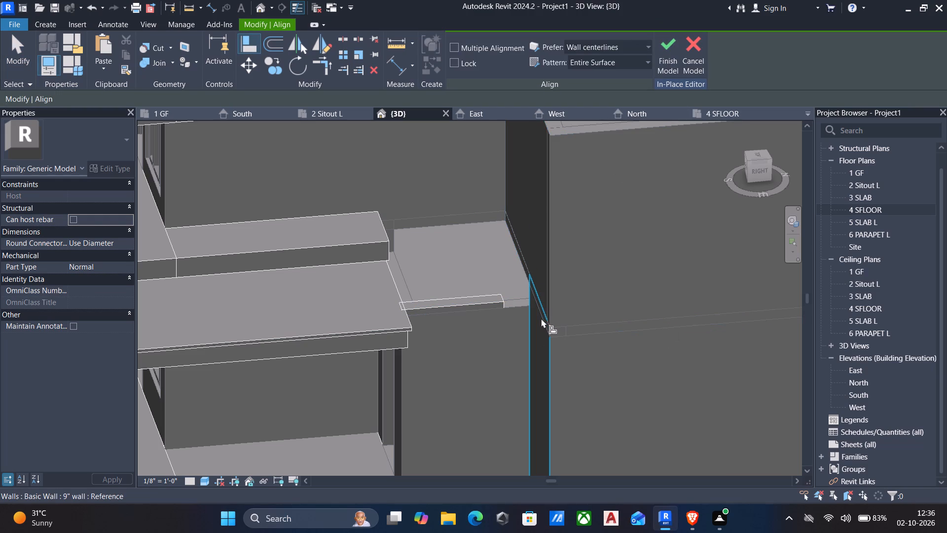
pyautogui.keyDown('shift'); pyautogui.middleClick(583, 296); pyautogui.keyUp('shift')
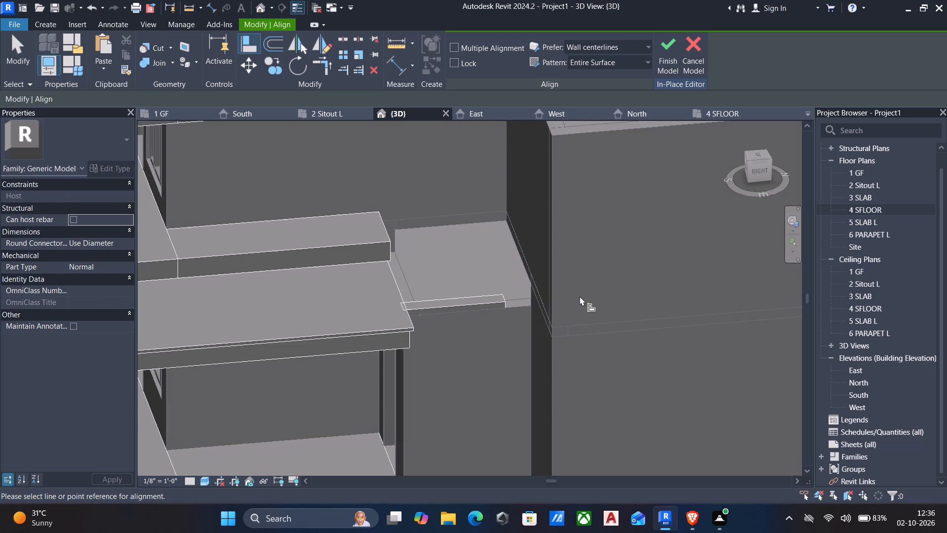
pyautogui.moveTo(507, 316); pyautogui.dragTo(569, 308, button='middle')
pyautogui.scroll(-1, 598, 296)
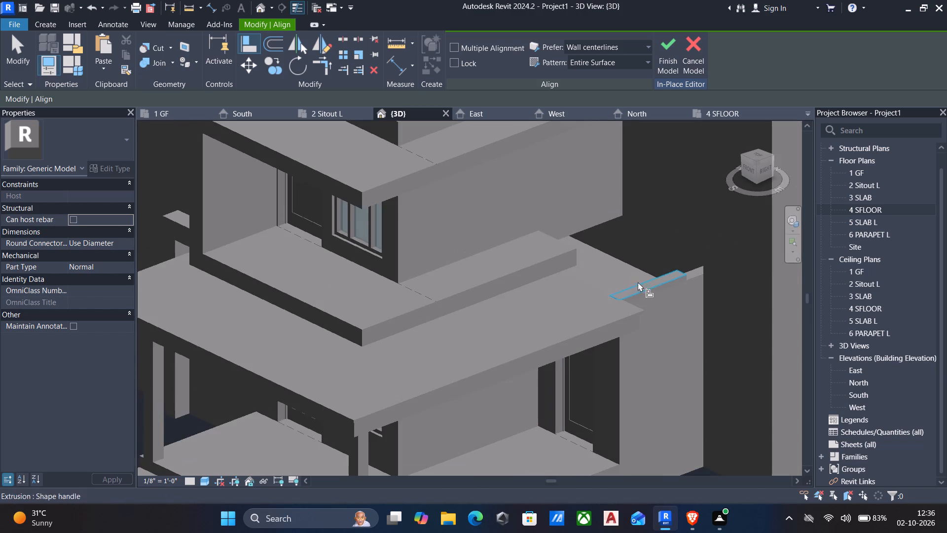
pyautogui.click(719, 255)
pyautogui.keyDown('shift'); pyautogui.moveTo(709, 280); pyautogui.dragTo(679, 288, button='middle'); pyautogui.keyUp('shift')
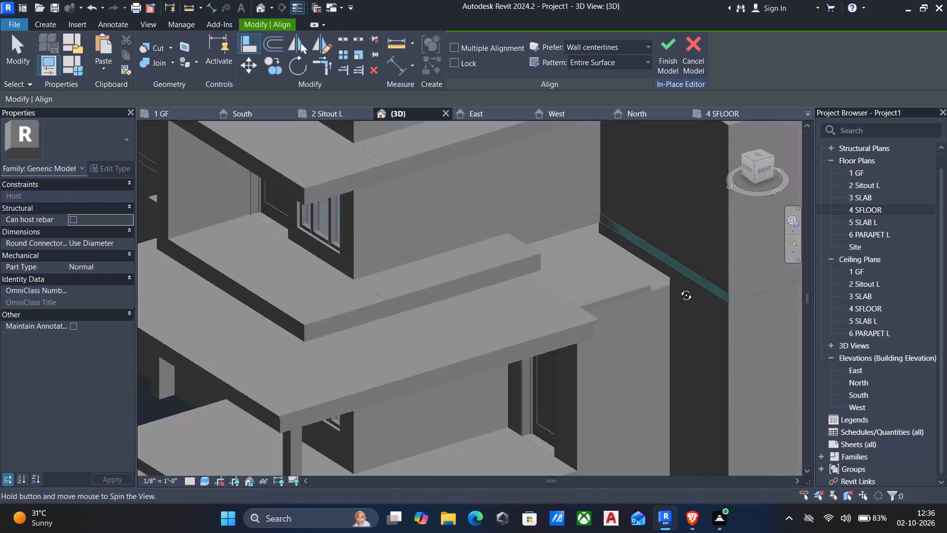
pyautogui.keyDown('shift'); pyautogui.moveTo(679, 288); pyautogui.dragTo(621, 296, button='middle'); pyautogui.keyUp('shift')
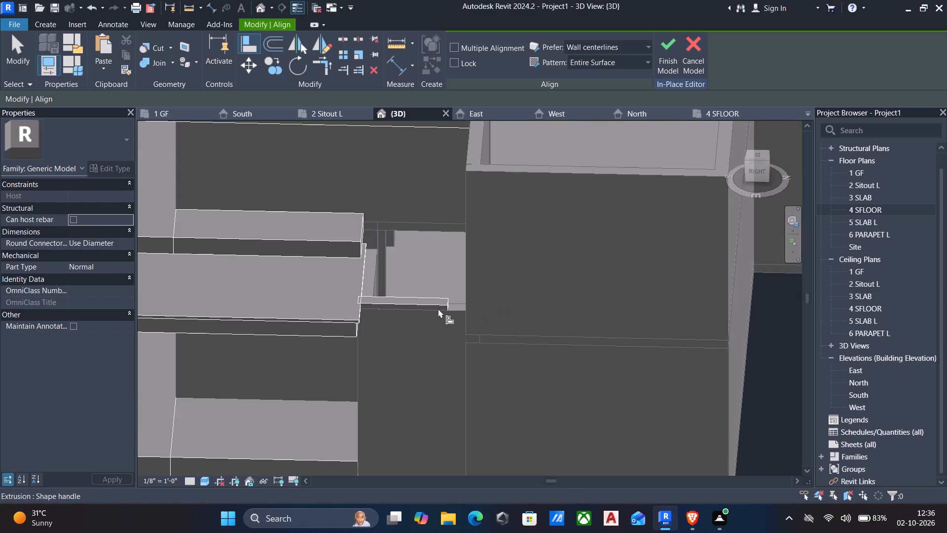
pyautogui.click(446, 307)
pyautogui.scroll(-1, 439, 306)
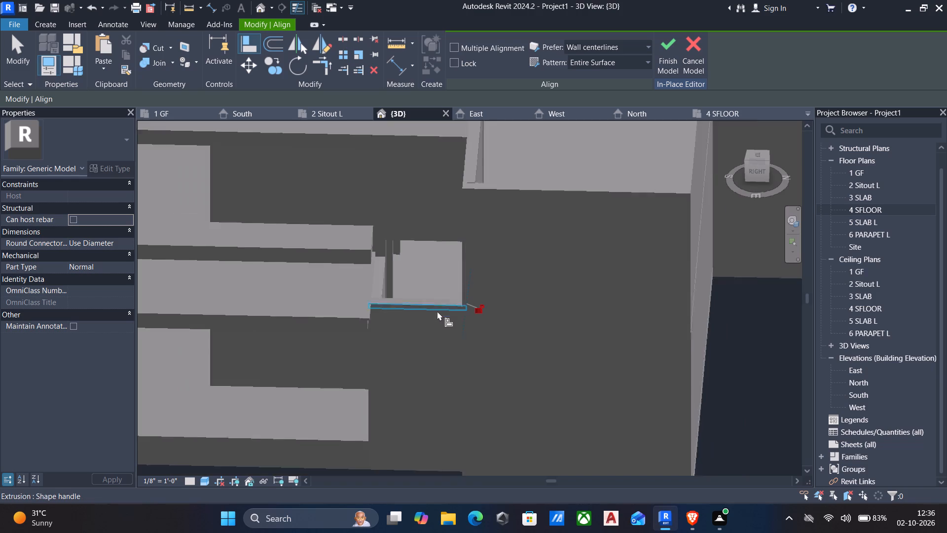
# Align the small extrusion's remaining inner side face with the outer face of the 9" wall behind it.
pyautogui.scroll(-1, 437, 311)
pyautogui.click(418, 249)
pyautogui.press('Escape')
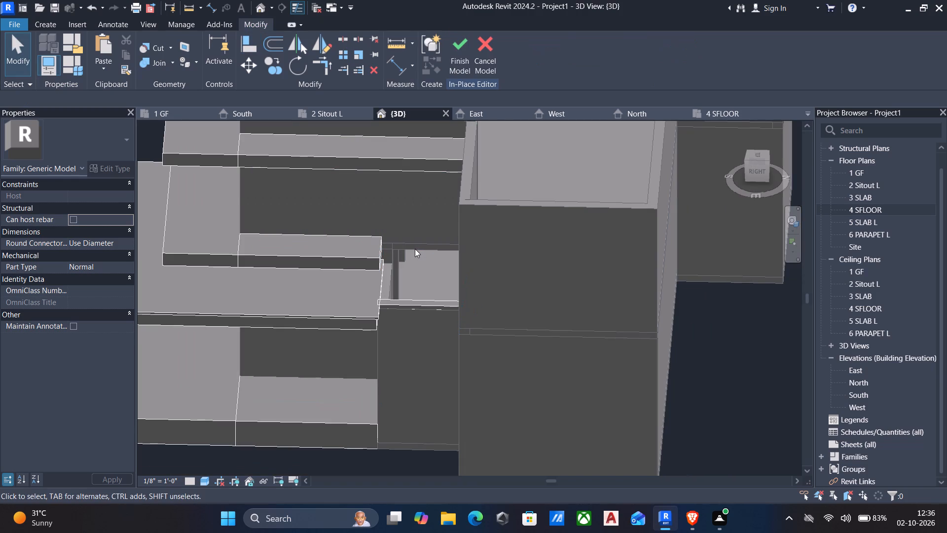
pyautogui.write('al')
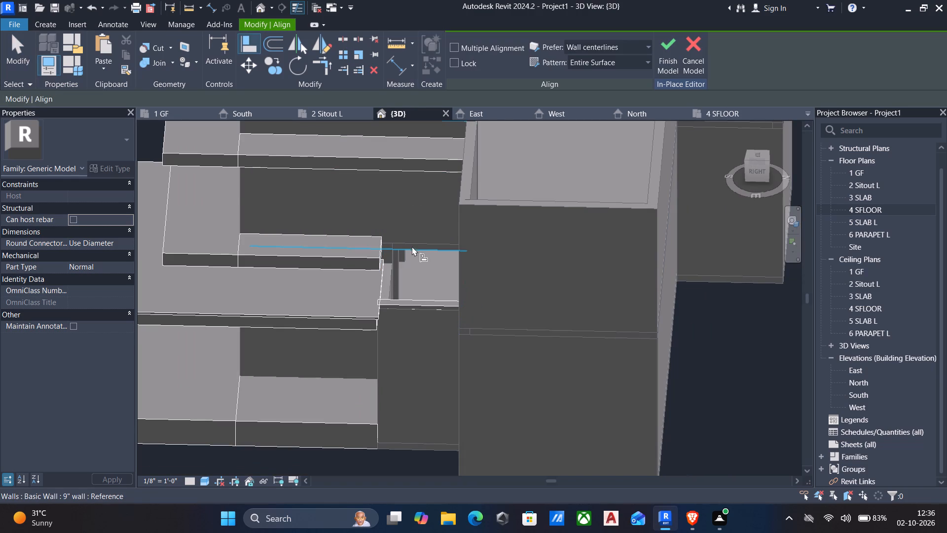
pyautogui.click(411, 245)
pyautogui.scroll(-2, 404, 245)
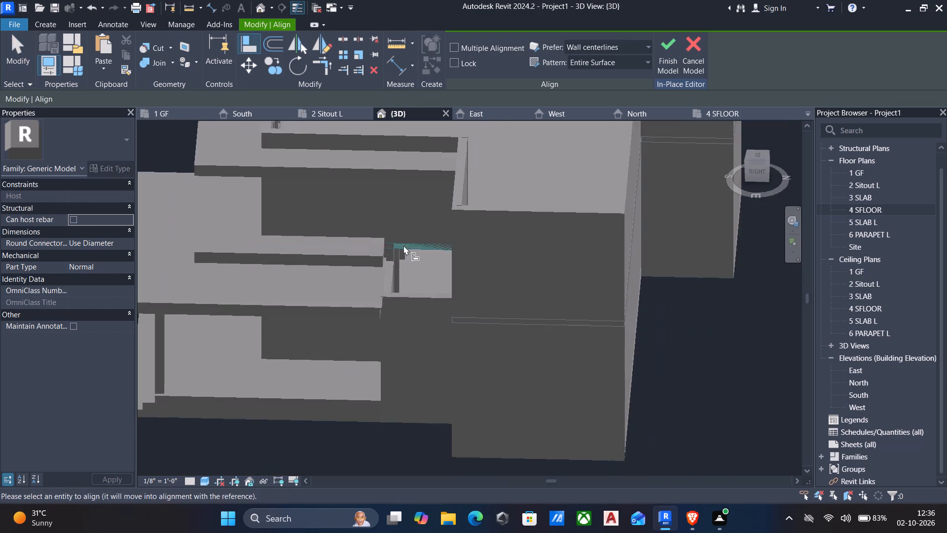
pyautogui.scroll(-1, 403, 245)
pyautogui.moveTo(383, 282); pyautogui.dragTo(396, 283, button='middle')
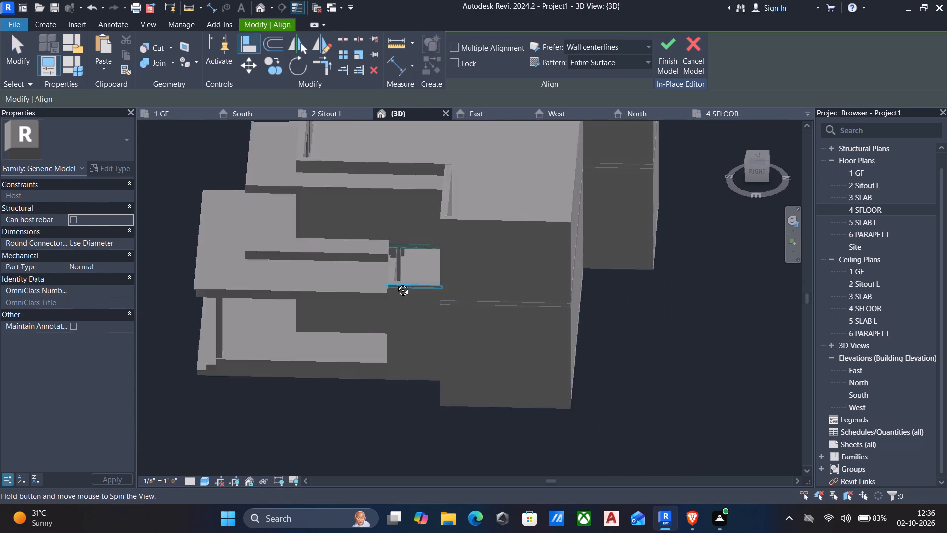
pyautogui.moveTo(396, 283); pyautogui.dragTo(569, 266, button='middle')
pyautogui.scroll(5, 657, 254)
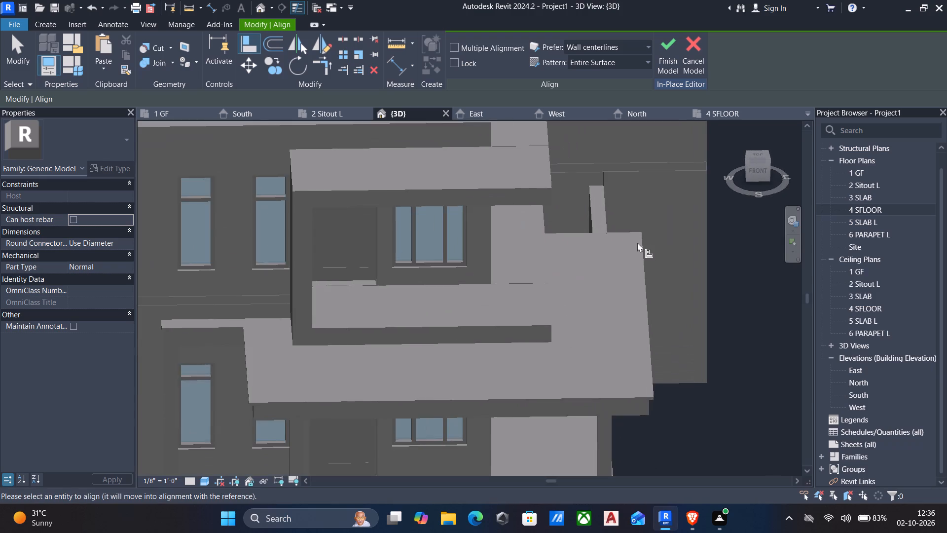
pyautogui.scroll(3, 639, 244)
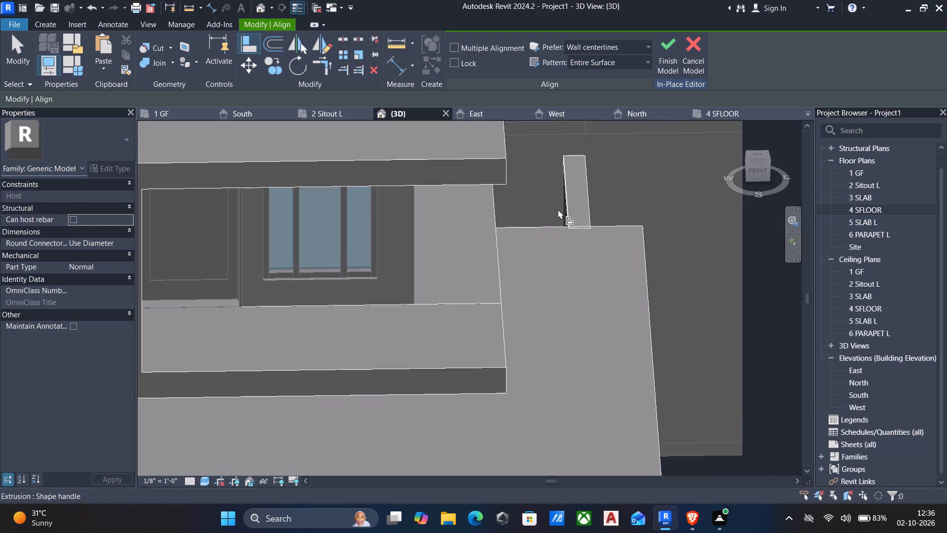
pyautogui.click(563, 209)
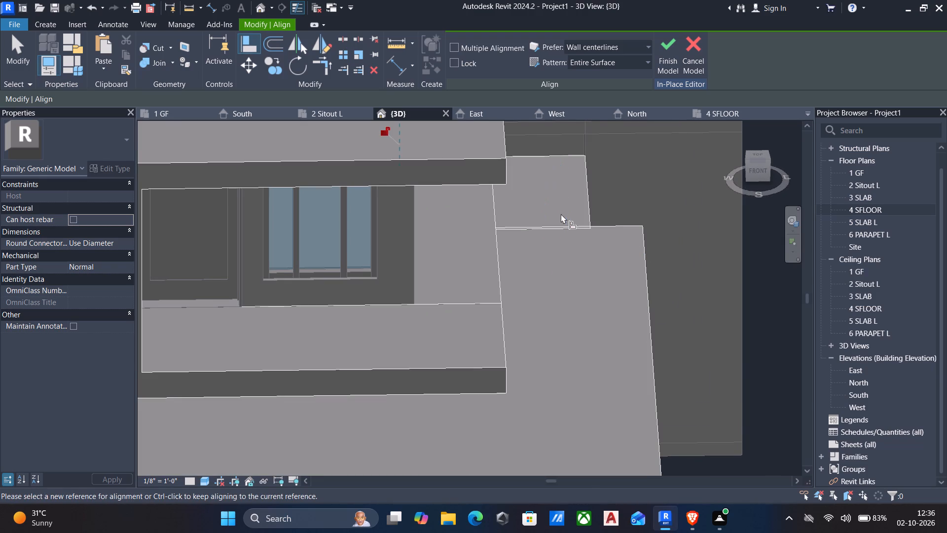
pyautogui.scroll(-3, 561, 215)
pyautogui.press('Escape')
# Check the aligned extrusion from the side and from above, and finish the in-place model.
pyautogui.scroll(-3, 615, 257)
pyautogui.keyDown('shift'); pyautogui.moveTo(616, 259); pyautogui.dragTo(473, 271, button='middle'); pyautogui.keyUp('shift')
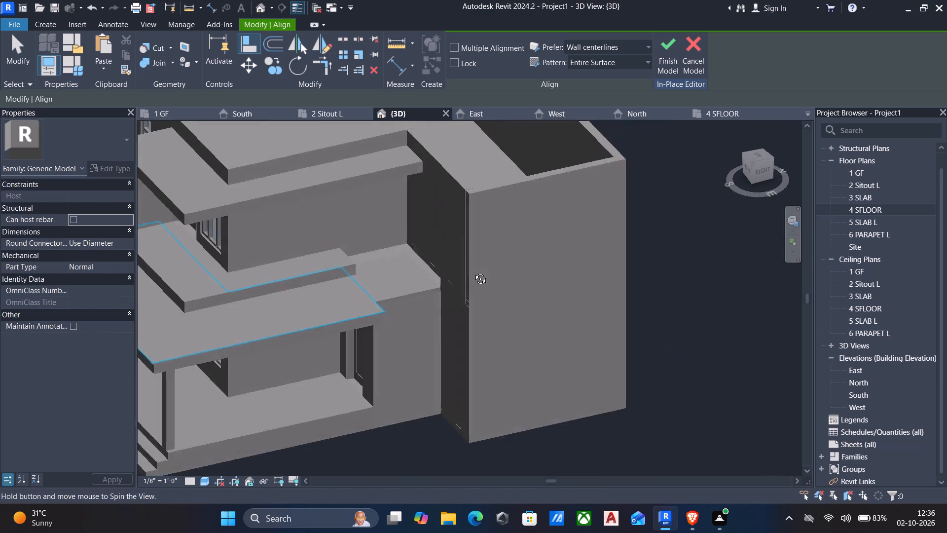
pyautogui.keyDown('shift'); pyautogui.moveTo(473, 271); pyautogui.dragTo(445, 273, button='middle'); pyautogui.keyUp('shift')
pyautogui.moveTo(403, 276); pyautogui.dragTo(380, 279, button='middle')
pyautogui.moveTo(456, 273); pyautogui.dragTo(552, 271, button='middle')
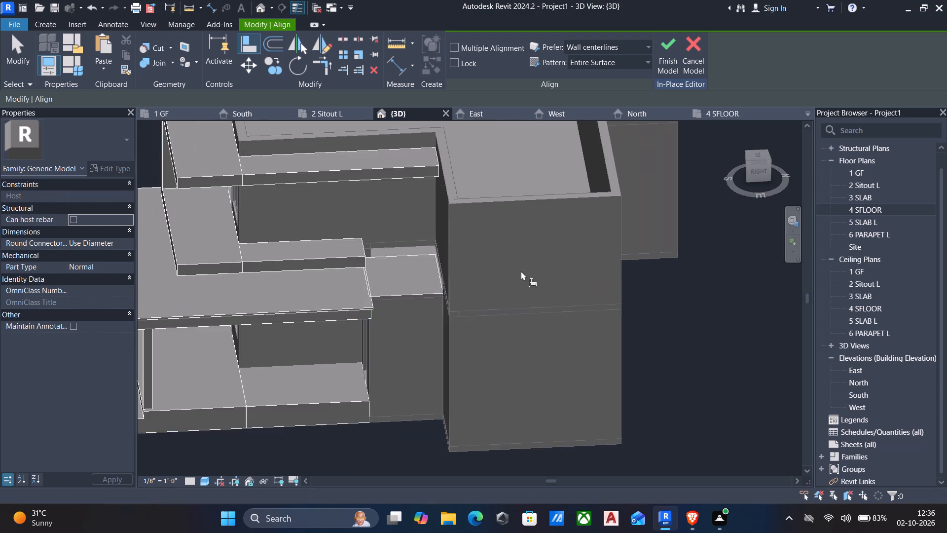
pyautogui.keyDown('shift'); pyautogui.moveTo(424, 273); pyautogui.dragTo(385, 321, button='middle'); pyautogui.keyUp('shift')
pyautogui.scroll(5, 361, 281)
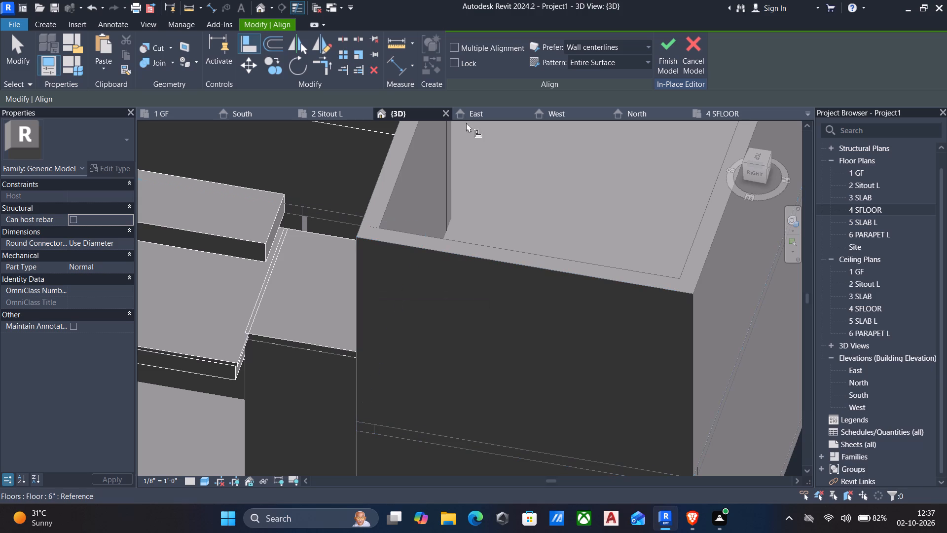
pyautogui.click(757, 154)
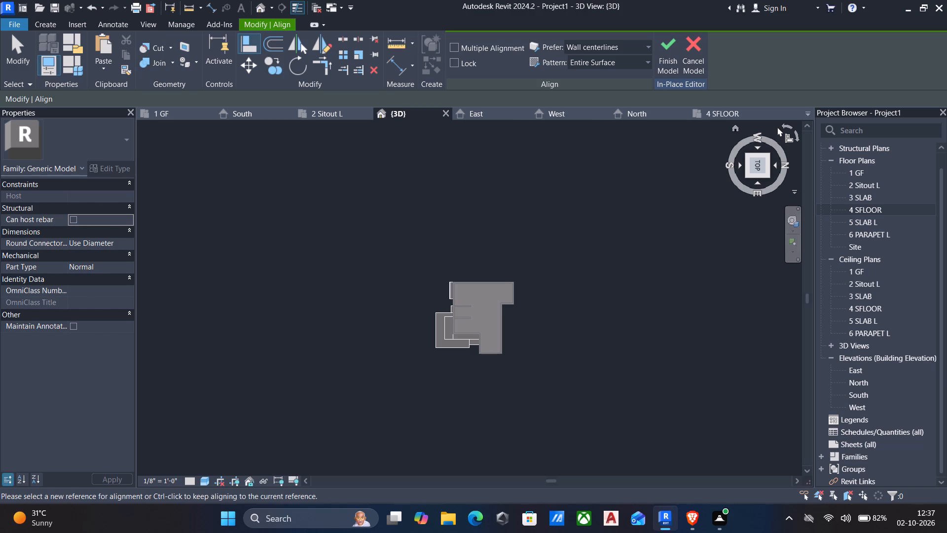
pyautogui.click(790, 125)
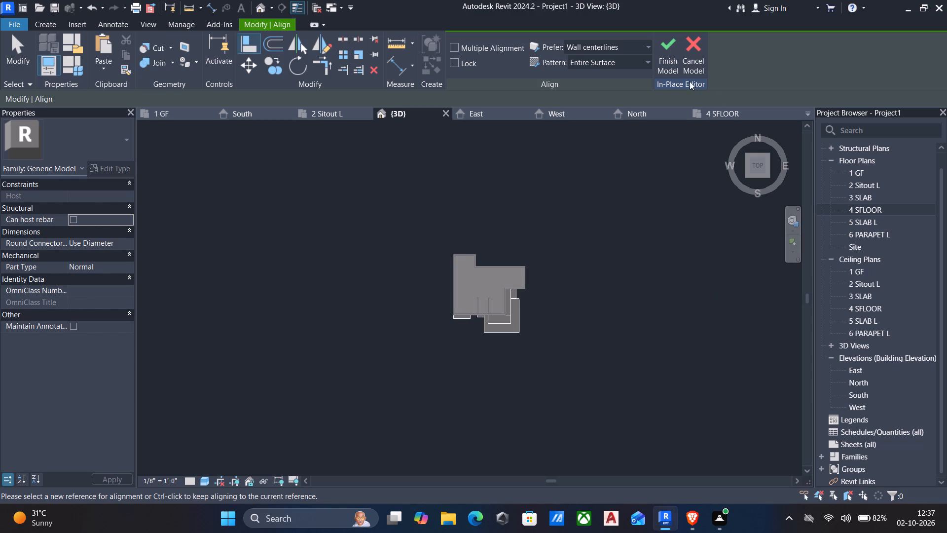
pyautogui.click(663, 50)
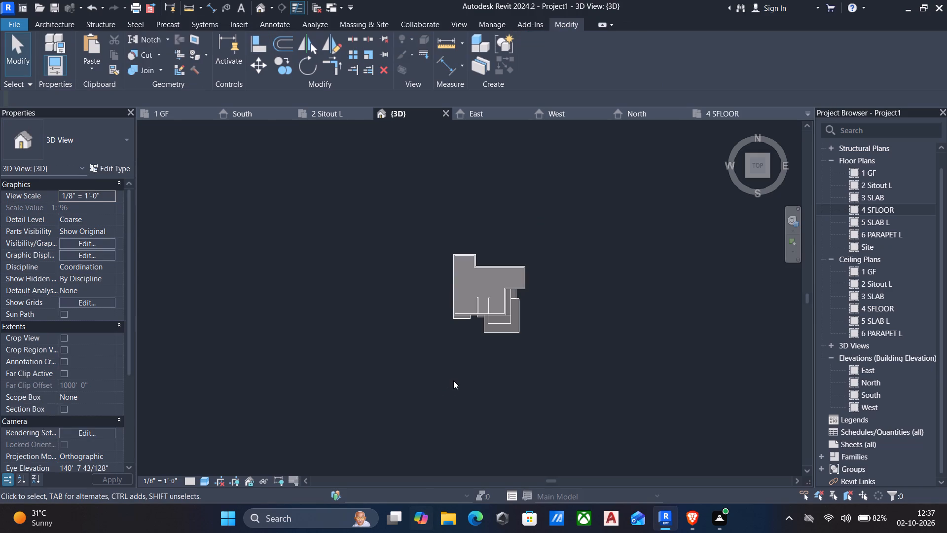
# Examine the junction of the porch roof, balcony slab and side projection from several angles.
pyautogui.click(769, 178)
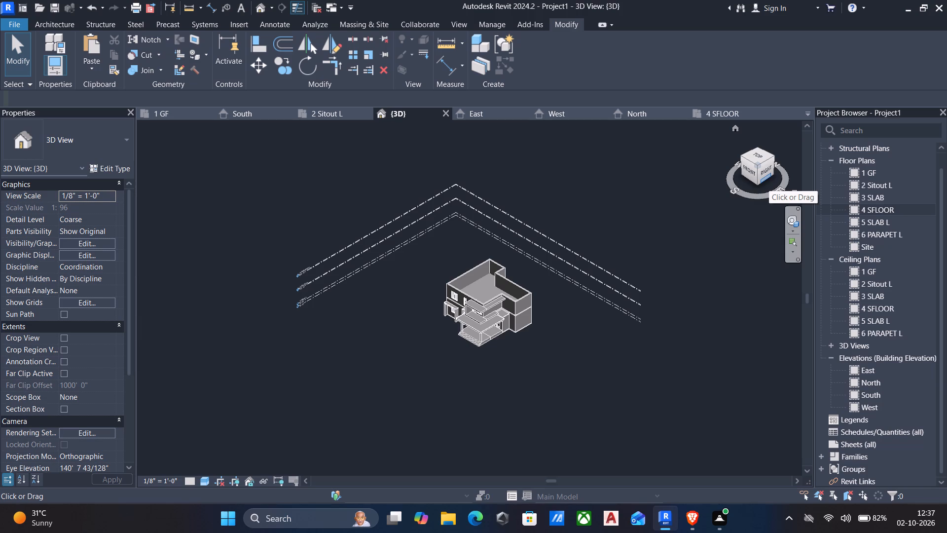
pyautogui.scroll(5, 524, 340)
pyautogui.scroll(2, 429, 261)
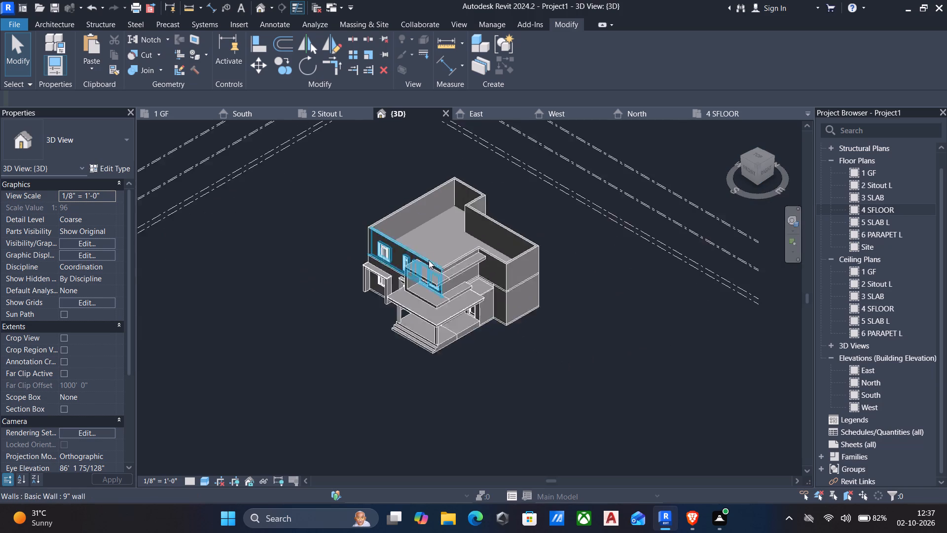
pyautogui.scroll(3, 429, 260)
pyautogui.scroll(4, 500, 312)
pyautogui.scroll(-2, 479, 349)
pyautogui.moveTo(481, 350); pyautogui.dragTo(470, 279, button='middle')
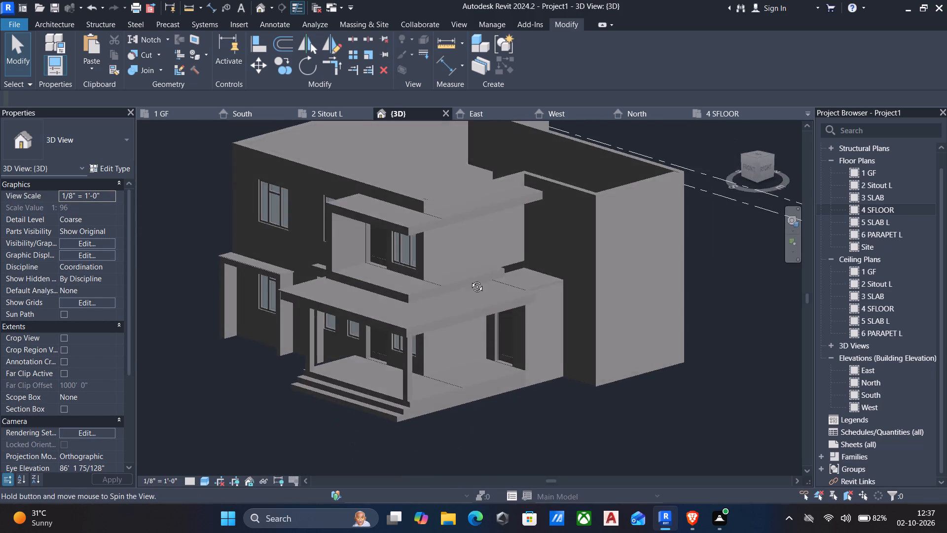
pyautogui.moveTo(470, 279); pyautogui.dragTo(416, 241, button='middle')
pyautogui.scroll(4, 416, 241)
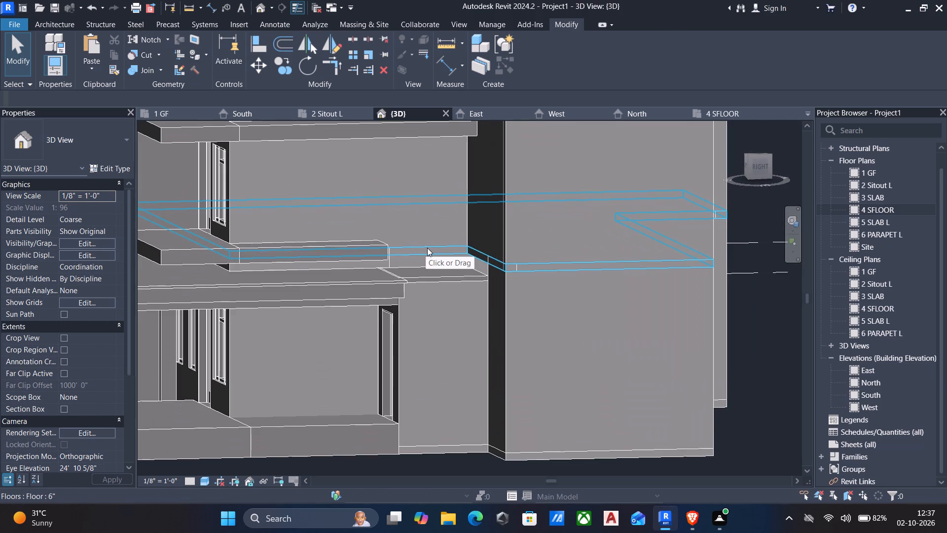
pyautogui.scroll(5, 427, 248)
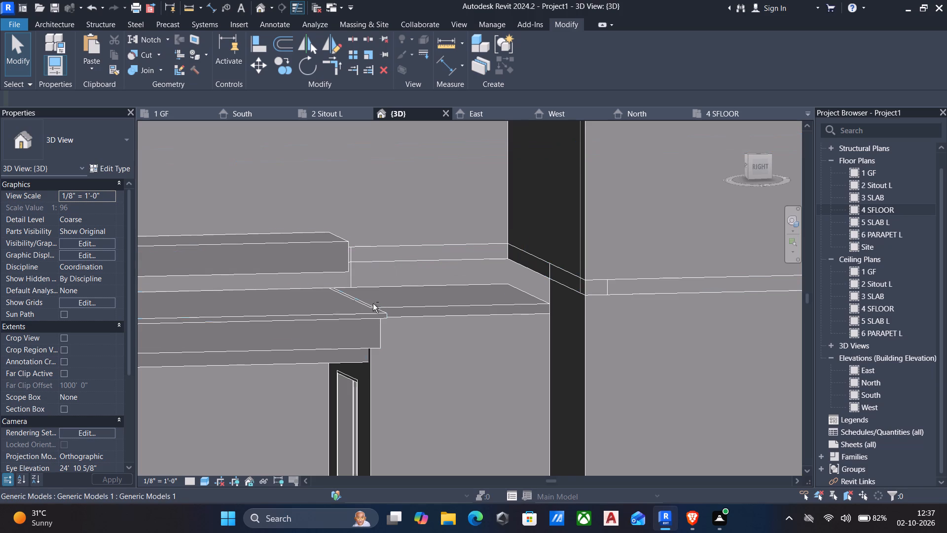
pyautogui.scroll(-2, 358, 312)
pyautogui.keyDown('shift'); pyautogui.moveTo(404, 305); pyautogui.dragTo(396, 341, button='middle'); pyautogui.keyUp('shift')
pyautogui.scroll(-1, 397, 342)
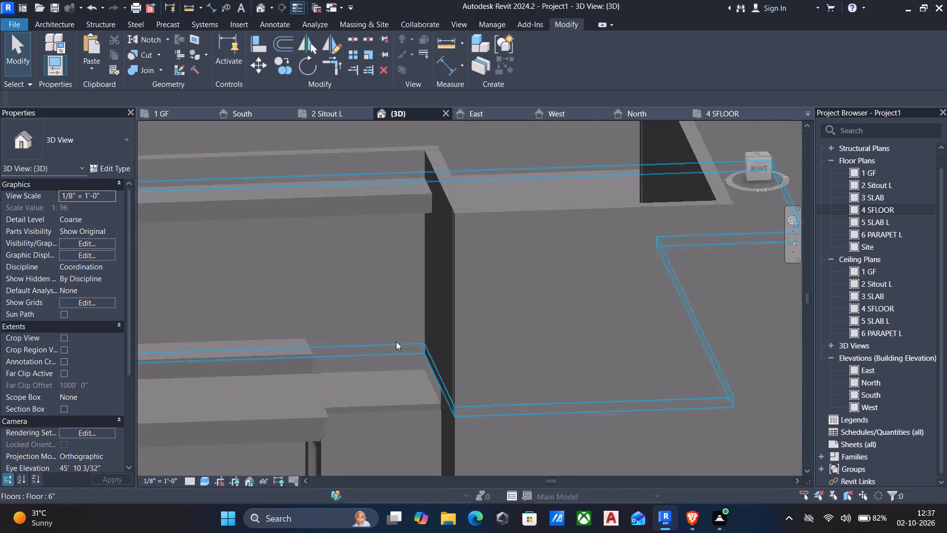
pyautogui.scroll(-2, 396, 342)
pyautogui.moveTo(392, 358); pyautogui.dragTo(477, 343, button='middle')
pyautogui.scroll(5, 671, 326)
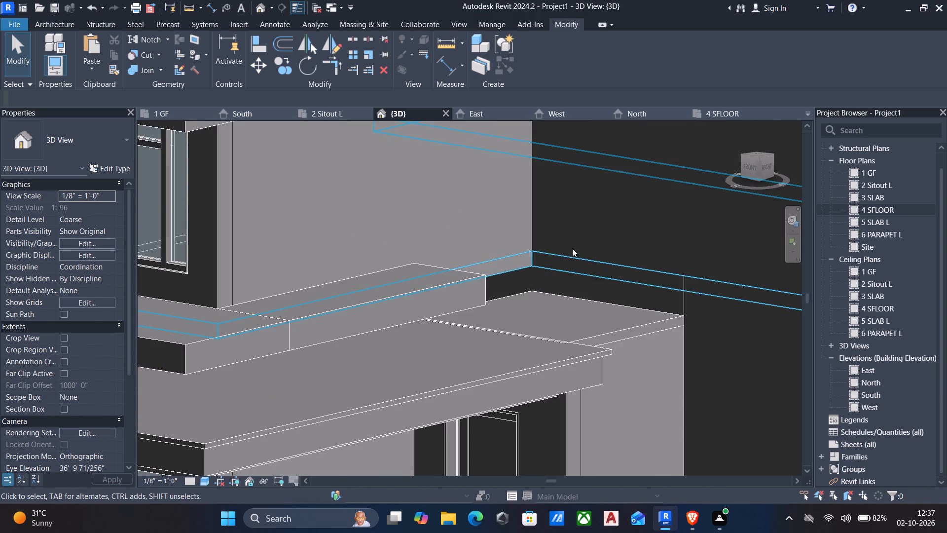
pyautogui.scroll(-3, 573, 252)
pyautogui.scroll(-1, 577, 345)
pyautogui.moveTo(623, 324); pyautogui.dragTo(589, 326, button='middle')
pyautogui.scroll(-3, 589, 326)
pyautogui.moveTo(565, 327); pyautogui.dragTo(500, 334, button='middle')
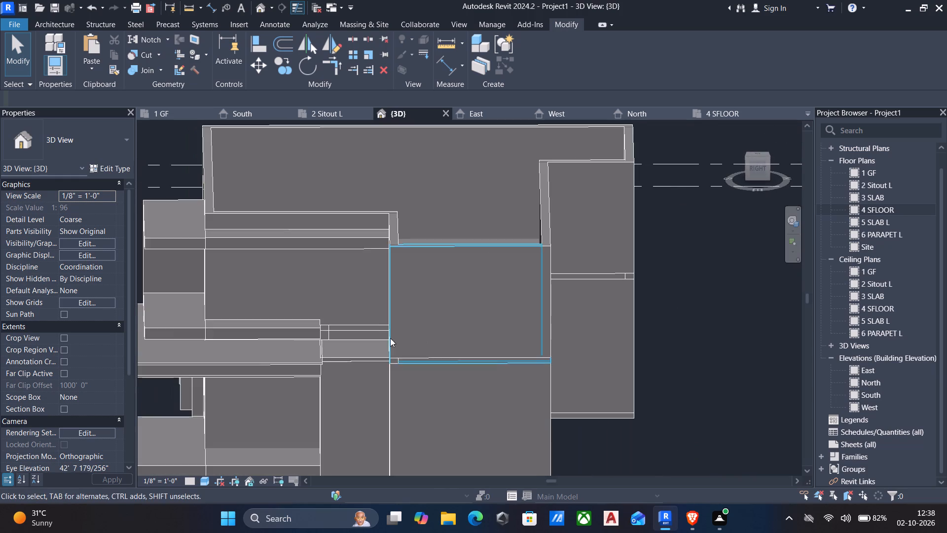
# Align the end face of the lower balcony slab with the side face of the projecting main wall block at floor level.
pyautogui.scroll(3, 269, 338)
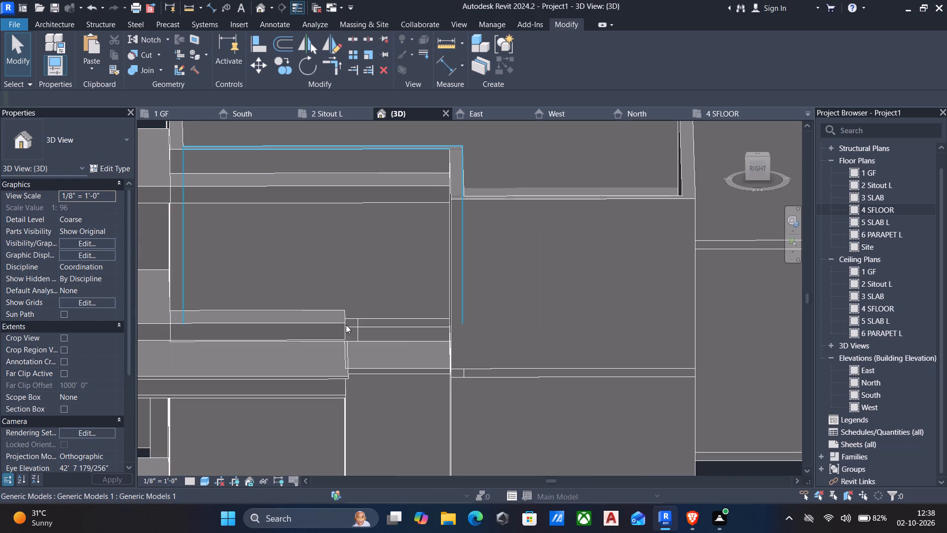
pyautogui.press('Escape')
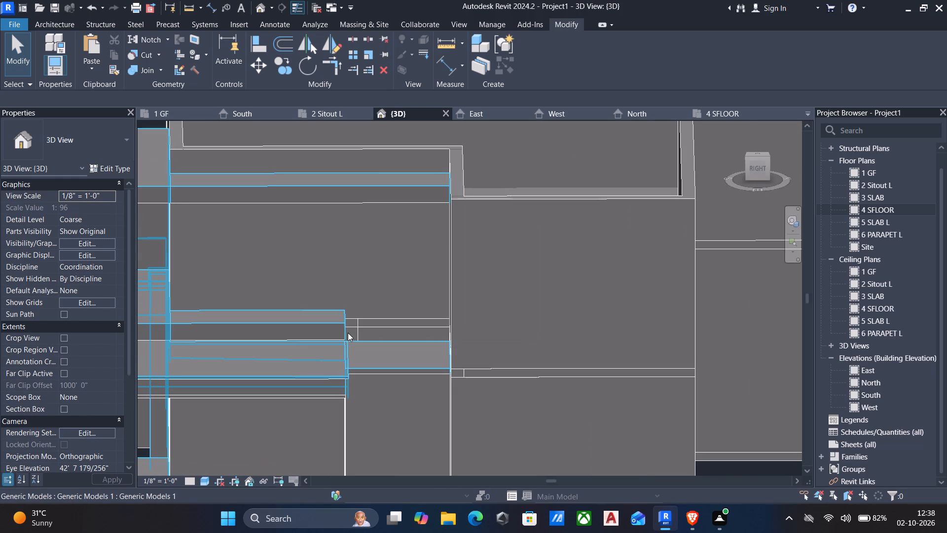
pyautogui.scroll(-2, 349, 334)
pyautogui.click(340, 327)
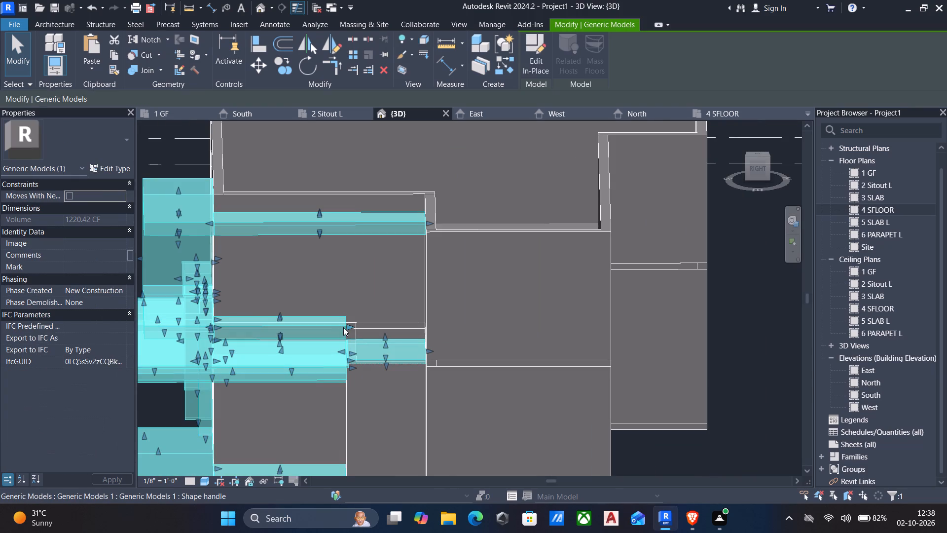
pyautogui.press('a')
pyautogui.press('l')
pyautogui.keyDown('shift'); pyautogui.moveTo(381, 343); pyautogui.dragTo(423, 334, button='middle'); pyautogui.keyUp('shift')
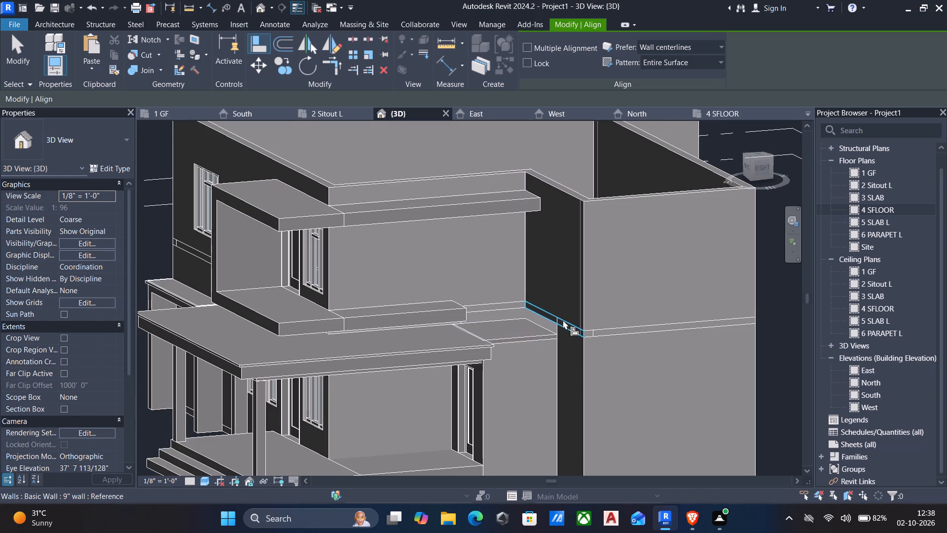
pyautogui.scroll(4, 568, 327)
pyautogui.click(583, 328)
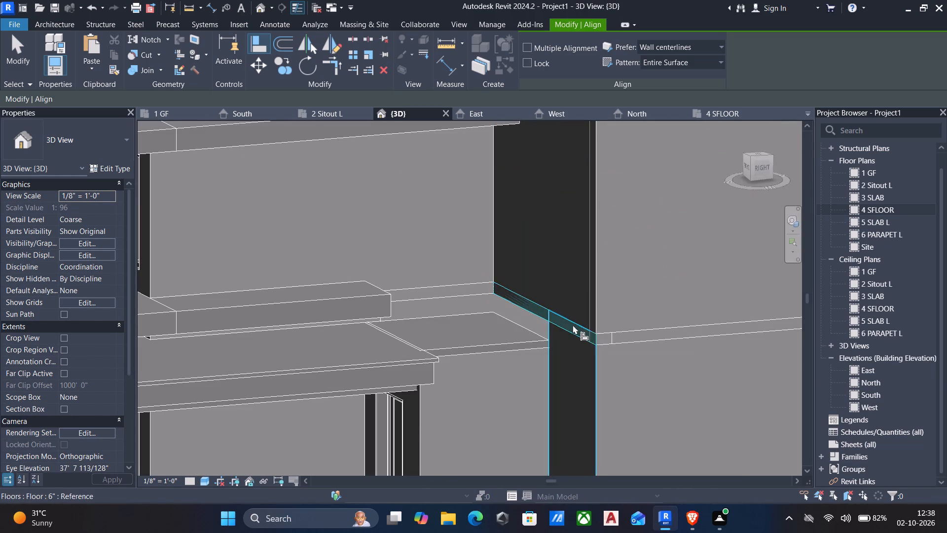
pyautogui.scroll(-3, 570, 324)
pyautogui.scroll(-3, 474, 374)
pyautogui.keyDown('shift'); pyautogui.moveTo(482, 369); pyautogui.dragTo(418, 378, button='middle'); pyautogui.keyUp('shift')
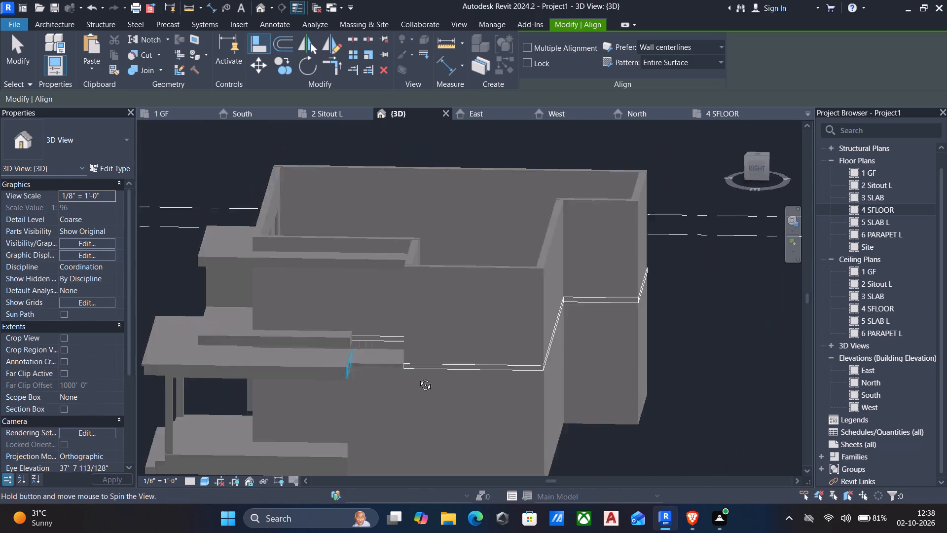
pyautogui.keyDown('shift'); pyautogui.moveTo(418, 378); pyautogui.dragTo(412, 380, button='middle'); pyautogui.keyUp('shift')
pyautogui.click(308, 344)
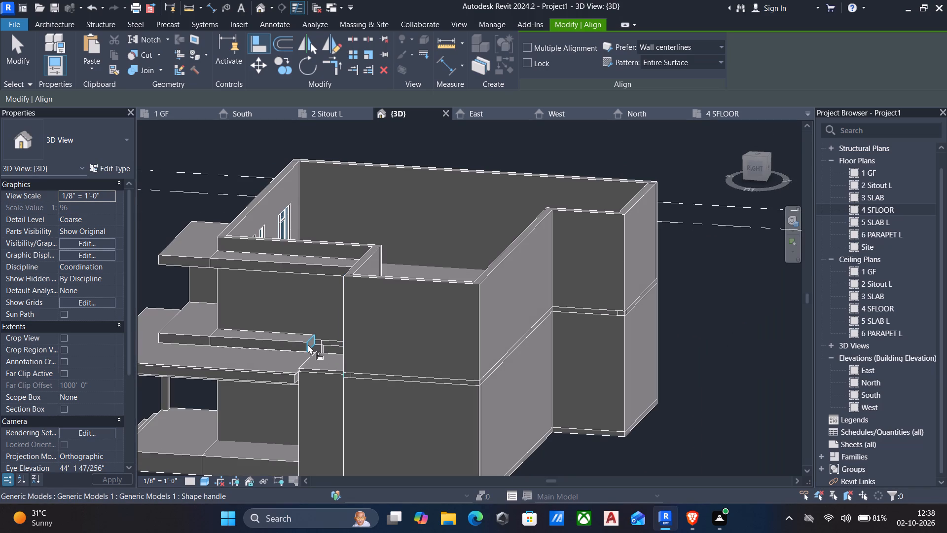
pyautogui.press('Escape')
pyautogui.scroll(-3, 305, 346)
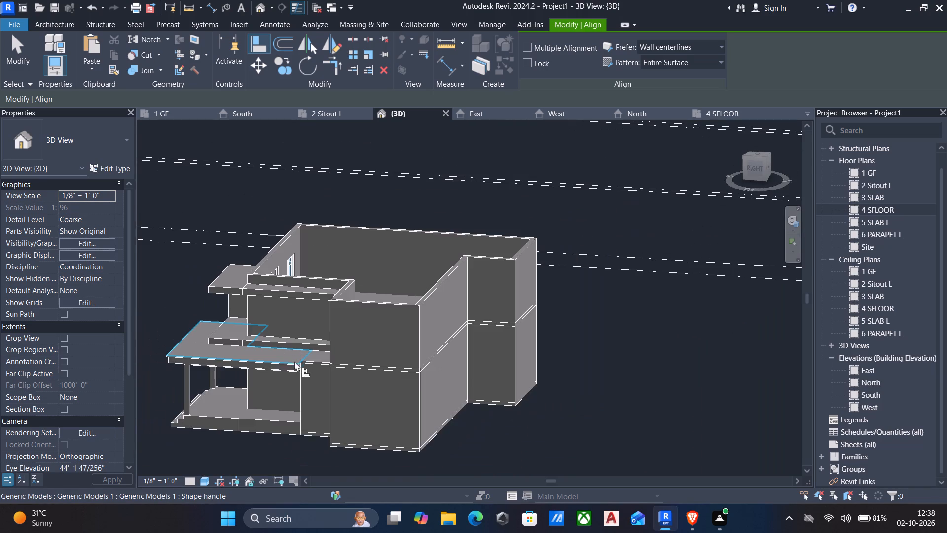
pyautogui.press('Escape')
# Examine the extended balcony slab and the house's front facade from several angles.
pyautogui.keyDown('shift'); pyautogui.moveTo(305, 388); pyautogui.dragTo(328, 364, button='middle'); pyautogui.keyUp('shift')
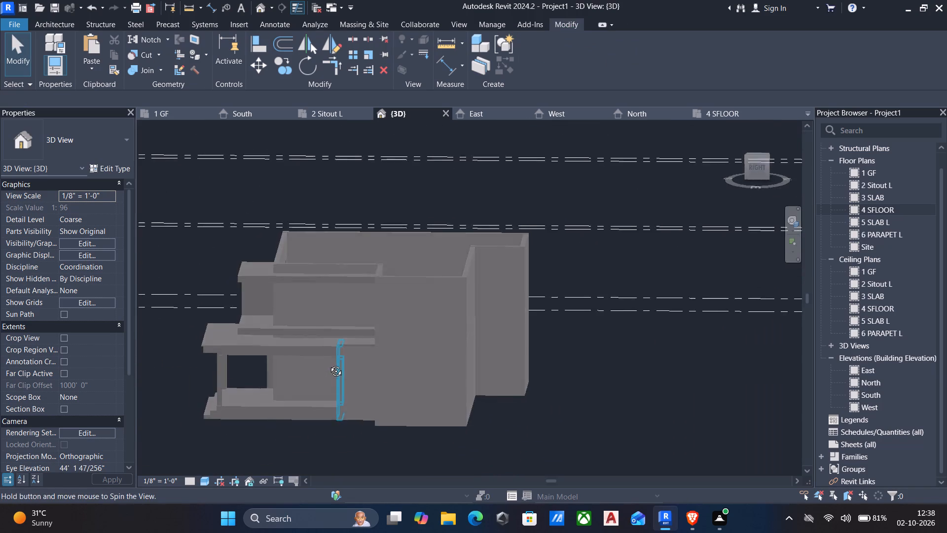
pyautogui.keyDown('shift'); pyautogui.moveTo(328, 364); pyautogui.dragTo(336, 354, button='middle'); pyautogui.keyUp('shift')
pyautogui.scroll(6, 369, 325)
pyautogui.scroll(1, 291, 372)
pyautogui.scroll(-2, 299, 374)
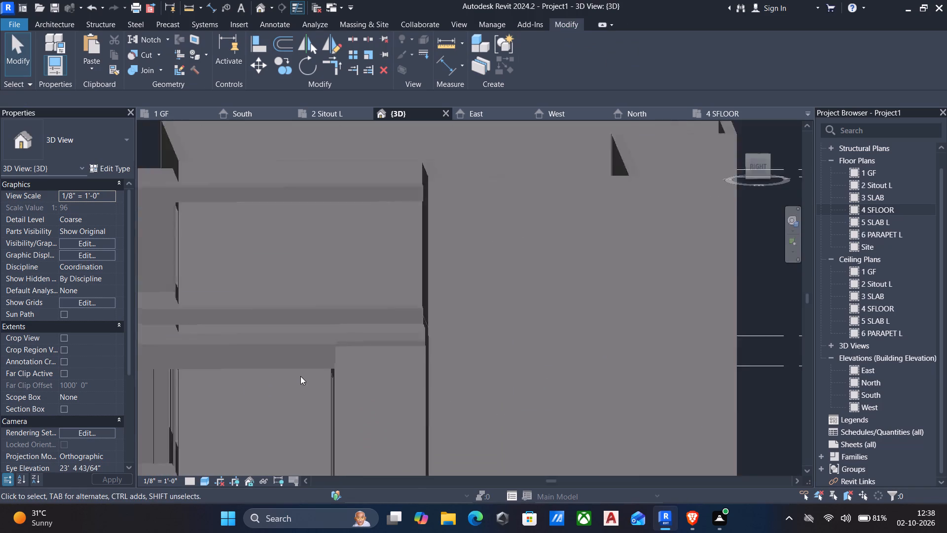
pyautogui.scroll(-6, 300, 376)
pyautogui.keyDown('shift'); pyautogui.moveTo(305, 377); pyautogui.dragTo(375, 412, button='middle'); pyautogui.keyUp('shift')
pyautogui.scroll(-2, 375, 412)
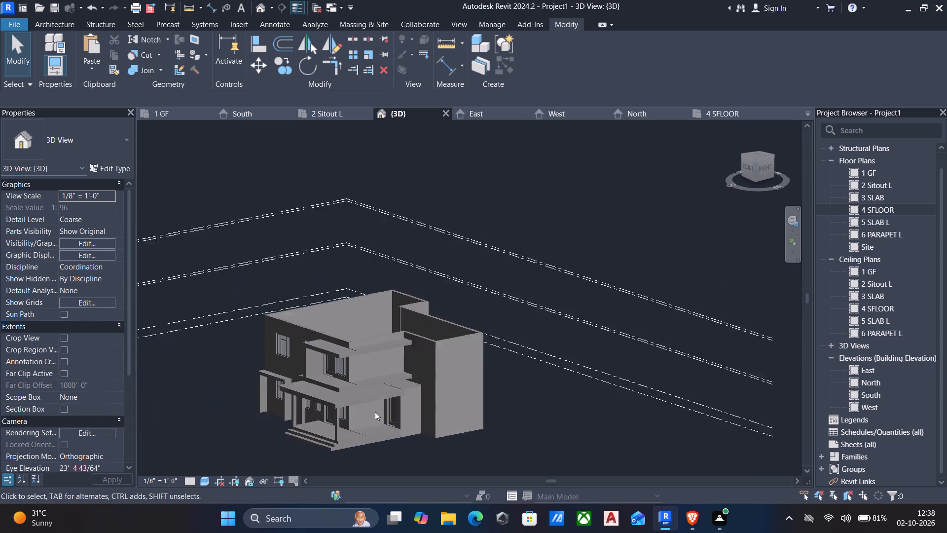
pyautogui.scroll(-2, 375, 412)
pyautogui.moveTo(402, 368); pyautogui.dragTo(424, 377, button='middle')
pyautogui.keyDown('shift'); pyautogui.moveTo(421, 375); pyautogui.dragTo(442, 393, button='middle'); pyautogui.keyUp('shift')
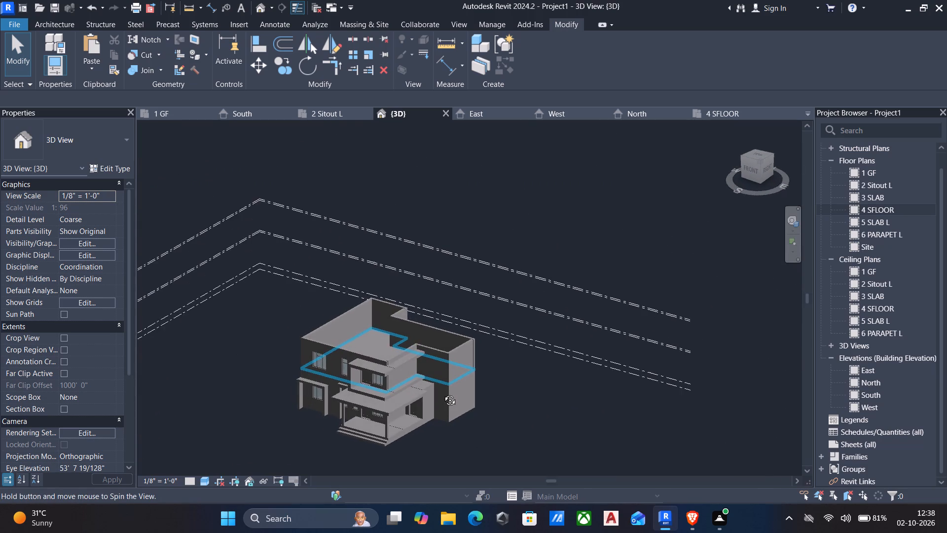
pyautogui.keyDown('shift'); pyautogui.moveTo(442, 393); pyautogui.dragTo(466, 340, button='middle'); pyautogui.keyUp('shift')
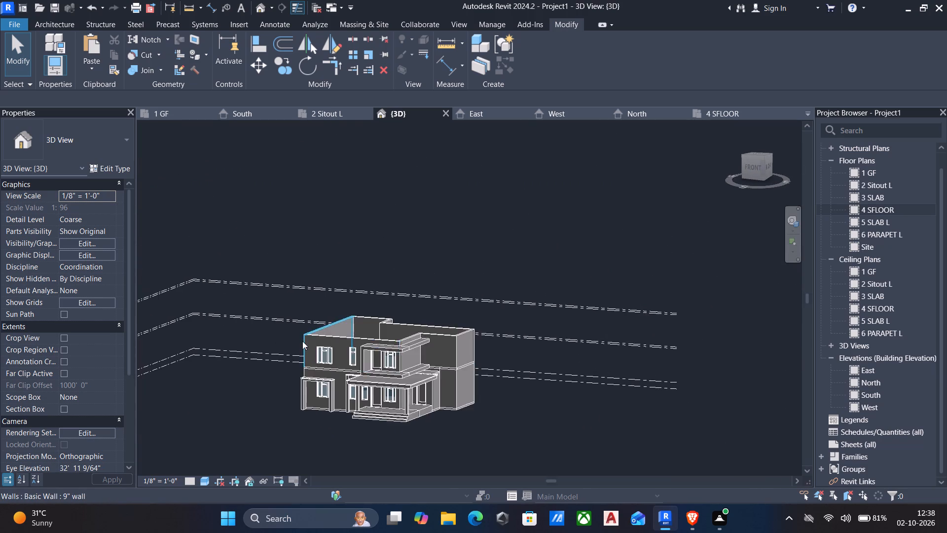
pyautogui.scroll(5, 302, 341)
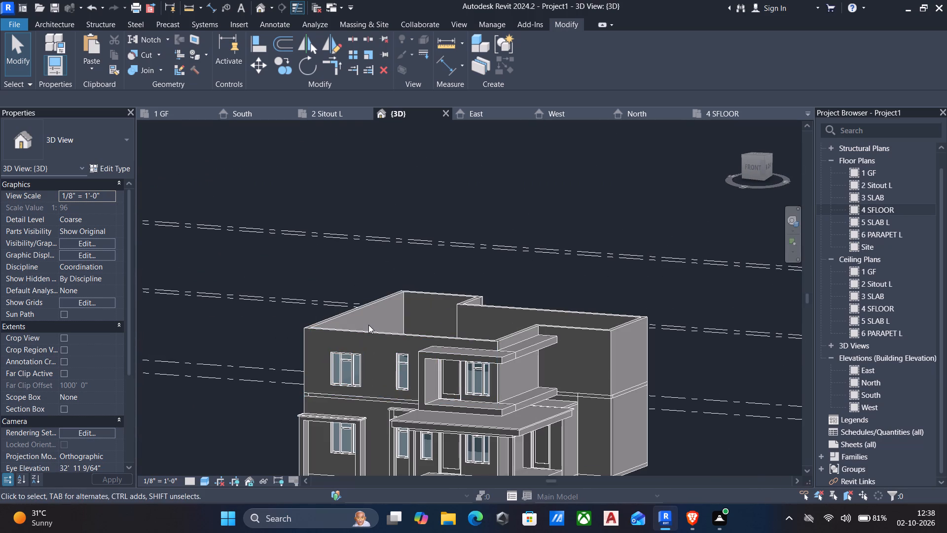
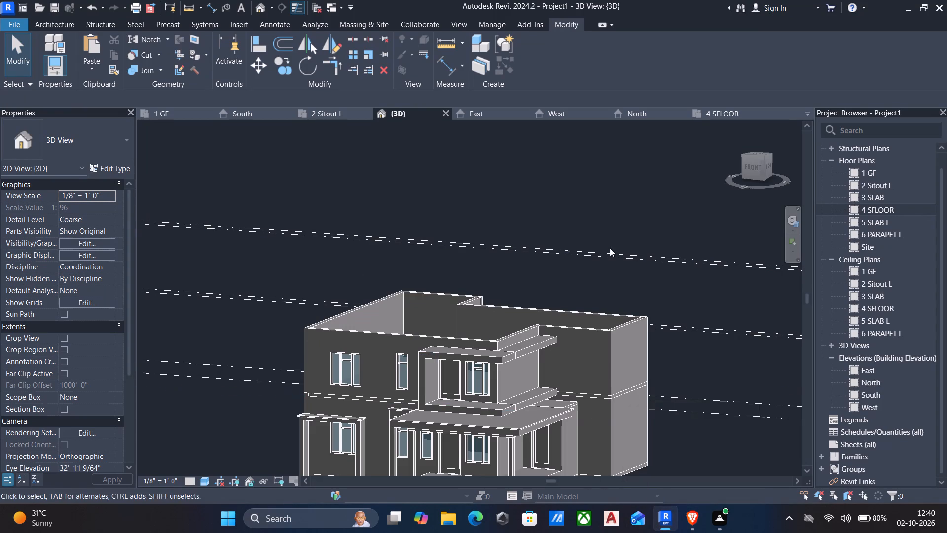
# Examine the upper floor's front wall and its outer corner with the side wall.
pyautogui.scroll(4, 280, 406)
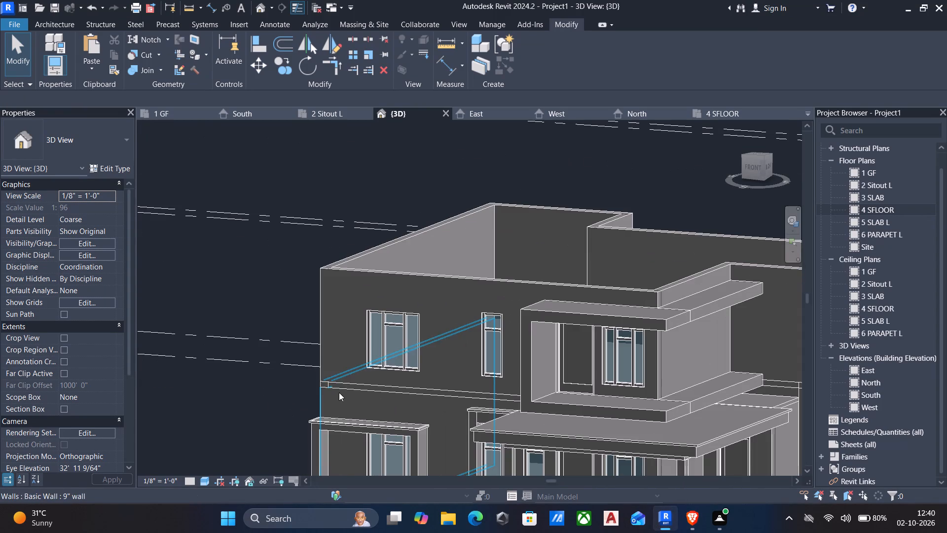
pyautogui.scroll(-3, 342, 295)
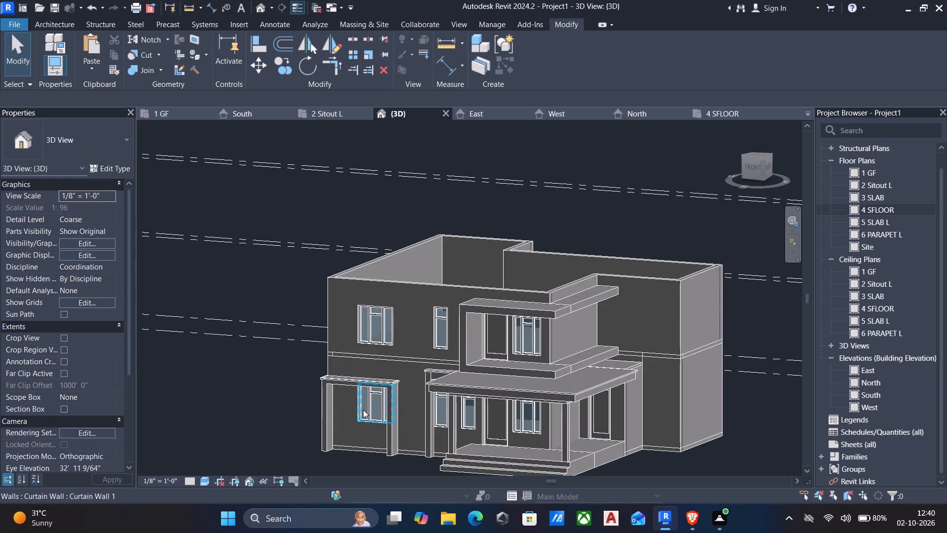
pyautogui.scroll(-2, 363, 410)
pyautogui.keyDown('shift'); pyautogui.moveTo(364, 399); pyautogui.dragTo(379, 394, button='middle'); pyautogui.keyUp('shift')
pyautogui.scroll(3, 303, 395)
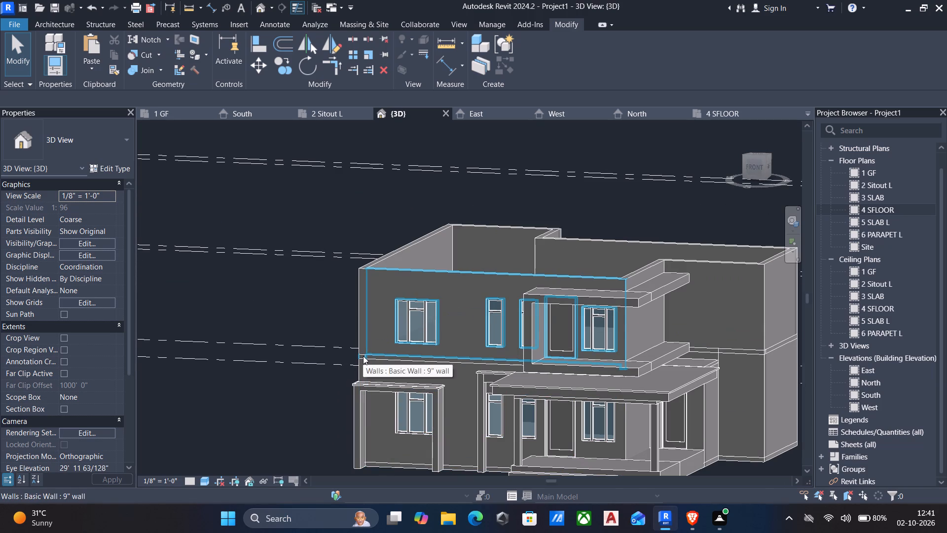
pyautogui.click(363, 356)
pyautogui.scroll(5, 363, 356)
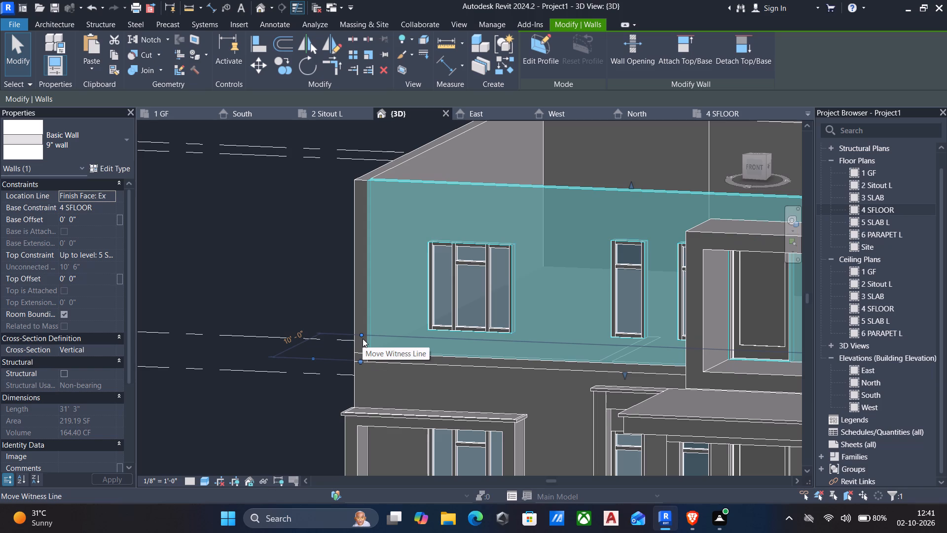
pyautogui.press('Escape')
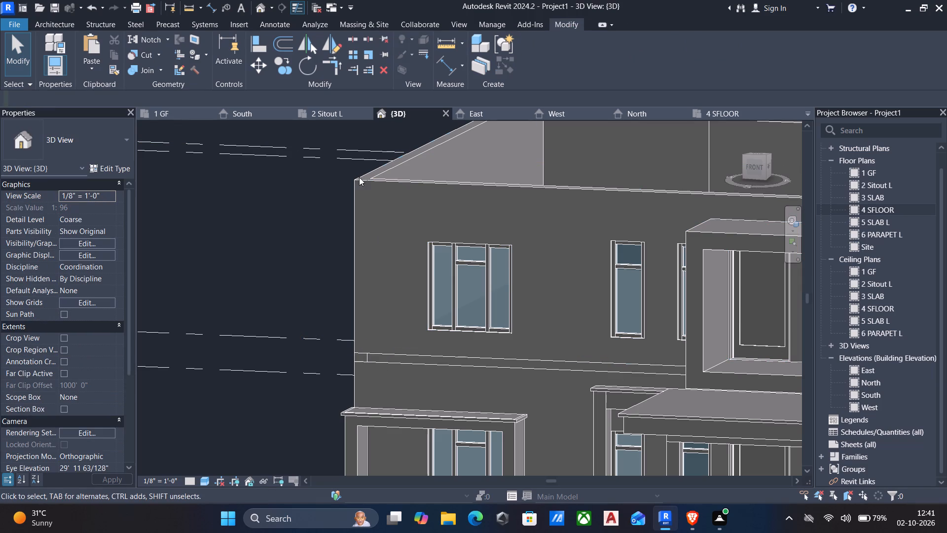
# In the 4 SFLOOR plan, adjust the 36'-9" side wall's end at the front corner so it butts against the front wall.
pyautogui.click(359, 177)
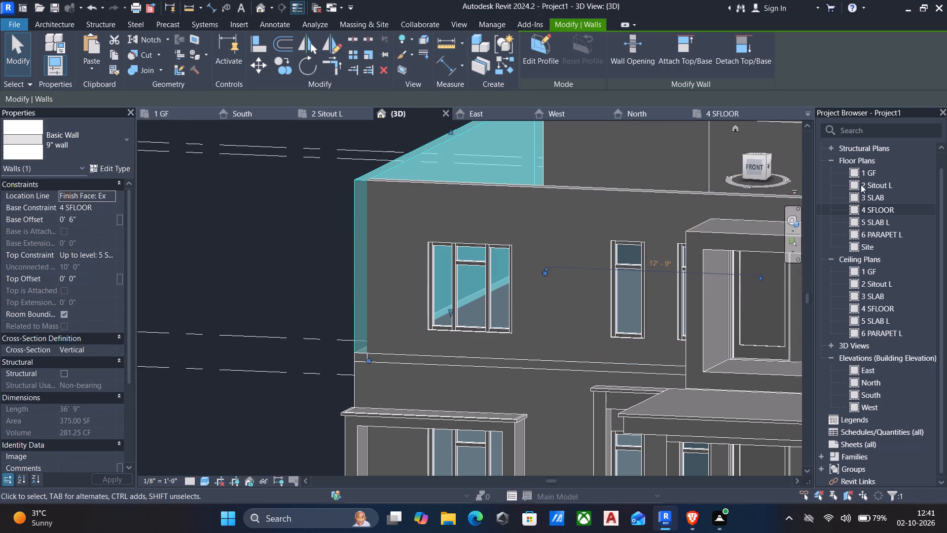
pyautogui.doubleClick(908, 208)
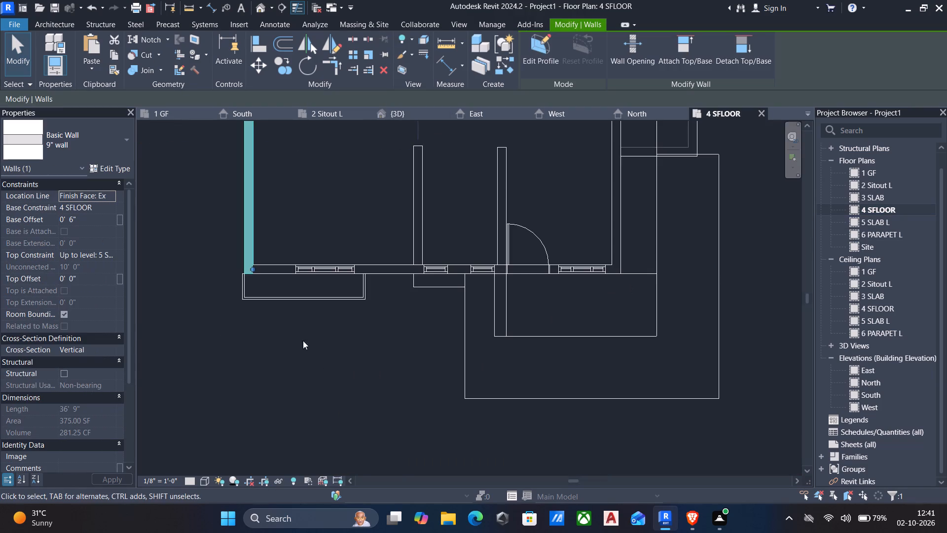
pyautogui.click(247, 273)
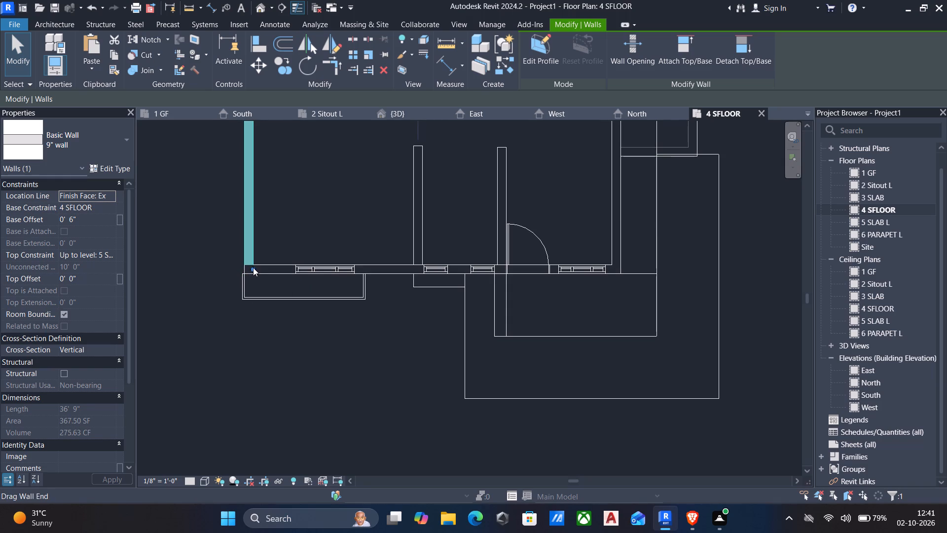
pyautogui.press('Escape')
pyautogui.click(262, 271)
pyautogui.press('Escape')
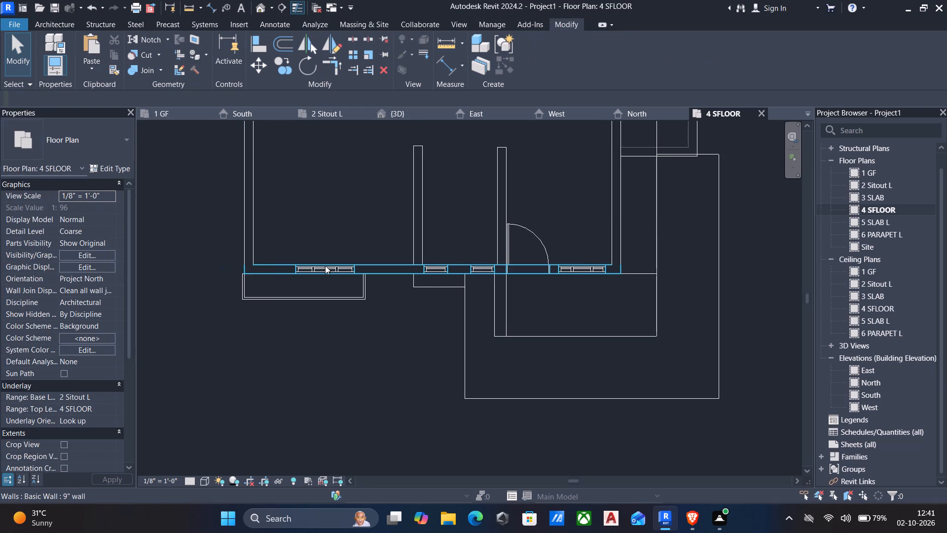
pyautogui.scroll(-6, 713, 189)
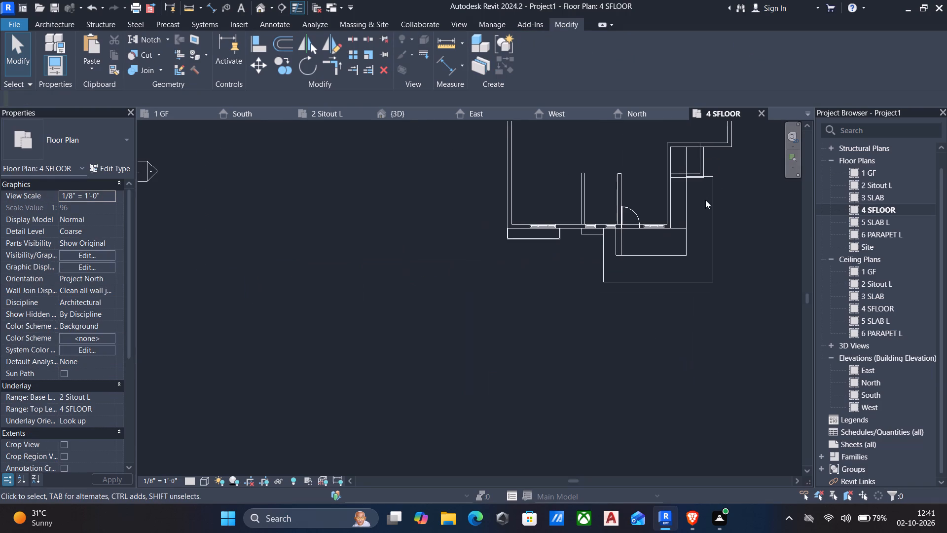
# Open the porch and balcony generic model for in-place editing from the 3D view of the front facade.
pyautogui.click(425, 118)
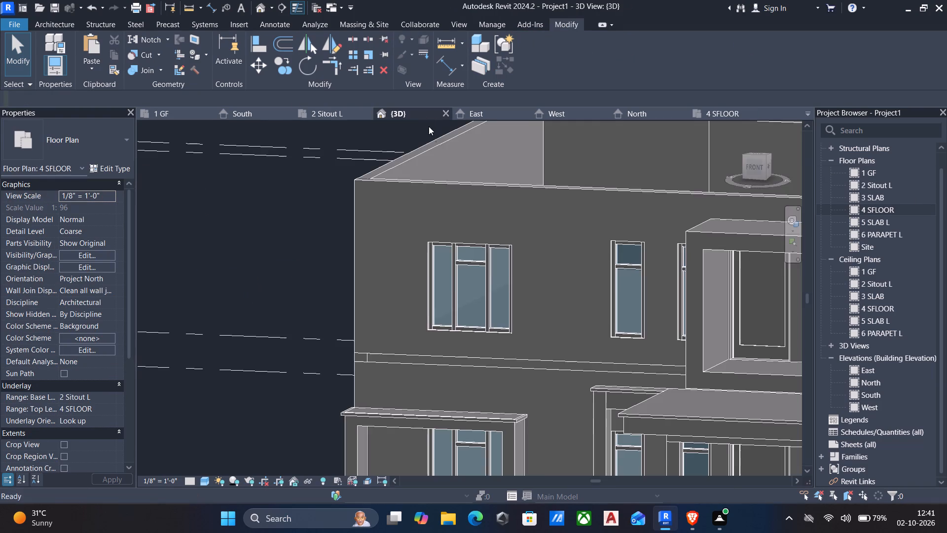
pyautogui.scroll(-3, 442, 318)
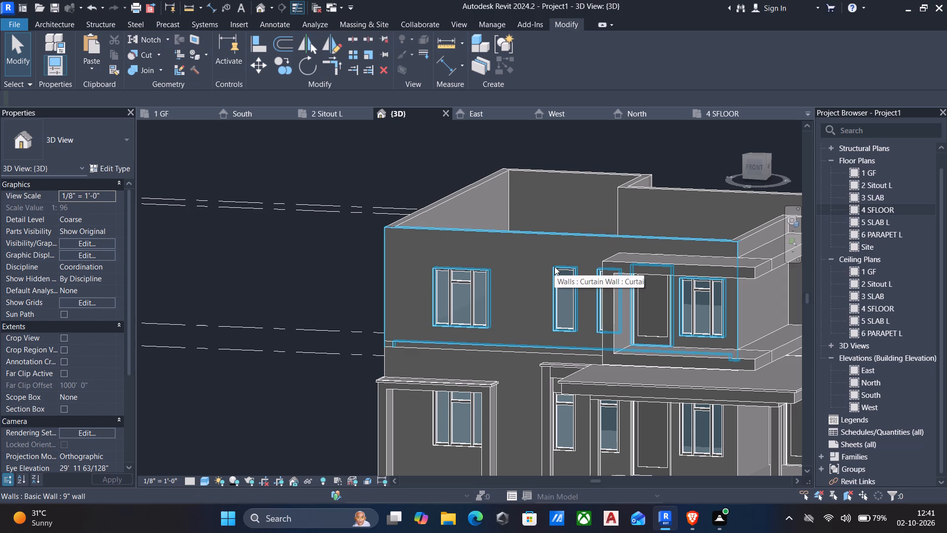
pyautogui.keyDown('shift'); pyautogui.moveTo(551, 281); pyautogui.dragTo(559, 279, button='middle'); pyautogui.keyUp('shift')
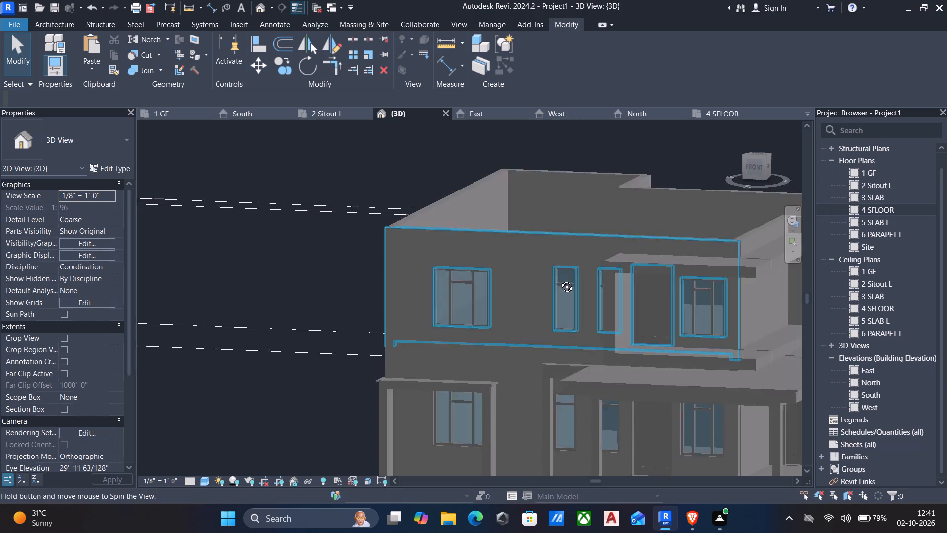
pyautogui.keyDown('shift'); pyautogui.moveTo(559, 279); pyautogui.dragTo(583, 270, button='middle'); pyautogui.keyUp('shift')
pyautogui.scroll(-1, 569, 286)
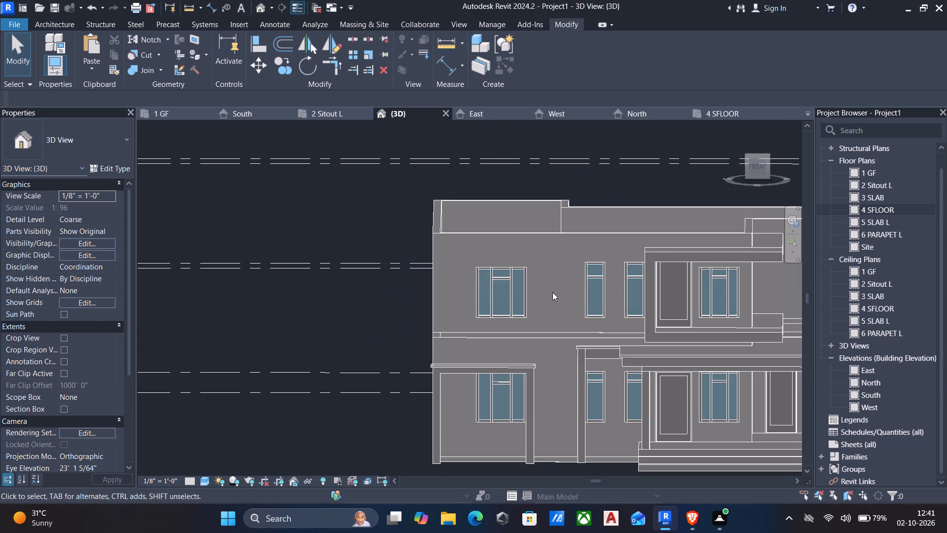
pyautogui.scroll(4, 587, 321)
pyautogui.scroll(-3, 500, 278)
pyautogui.moveTo(500, 278); pyautogui.dragTo(380, 286, button='middle')
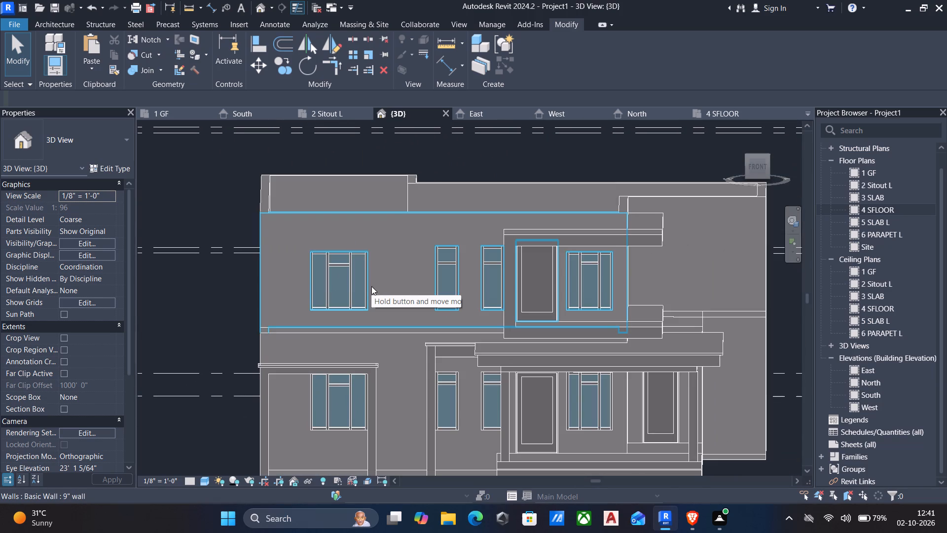
pyautogui.click(535, 234)
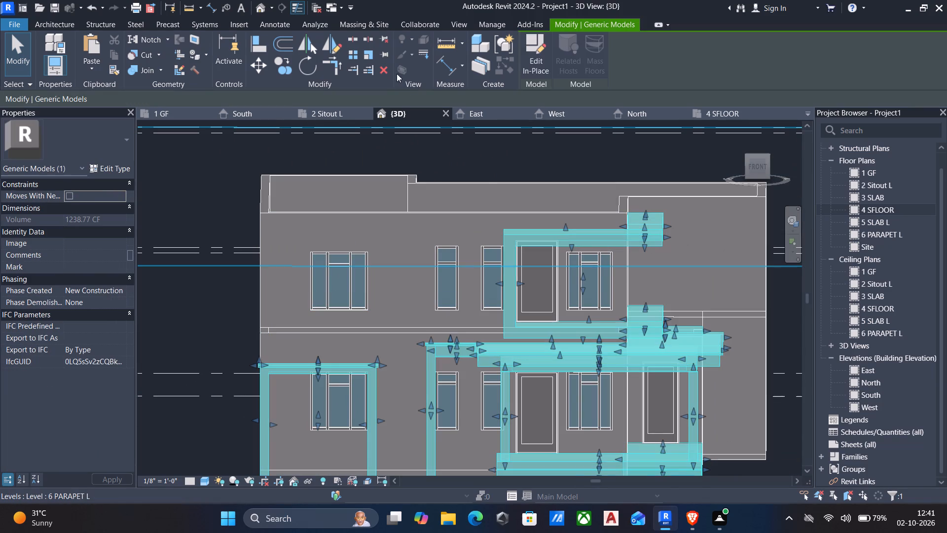
pyautogui.click(546, 67)
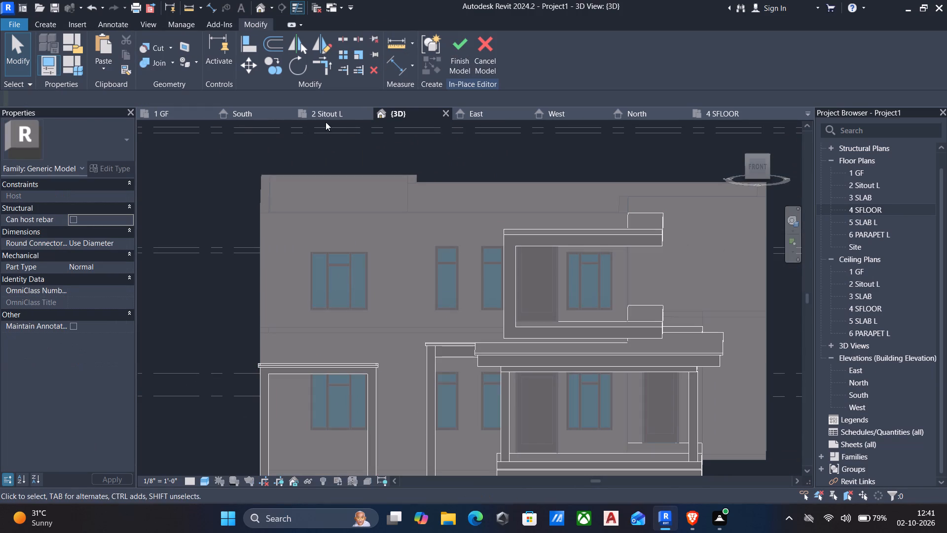
# Start a solid extrusion using the upper-floor front wall's face as its work plane.
pyautogui.click(36, 21)
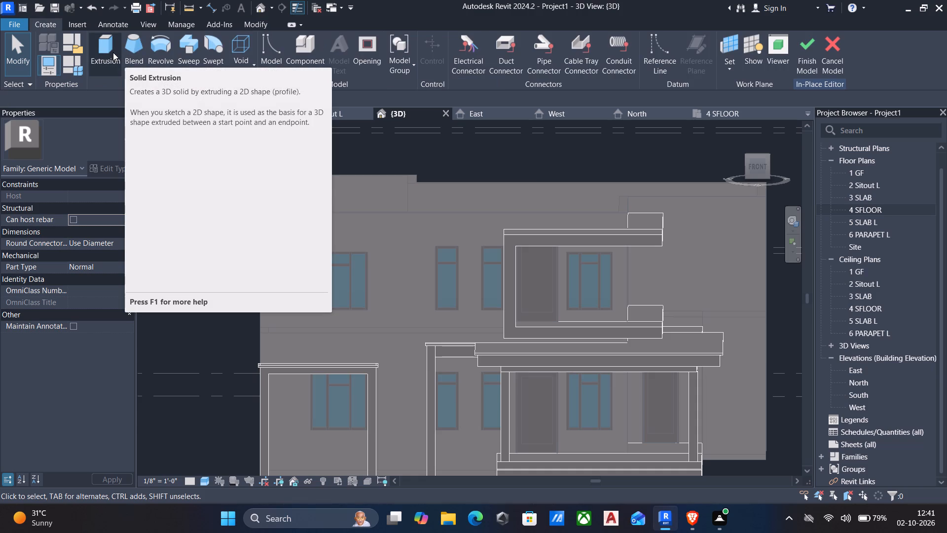
pyautogui.click(113, 52)
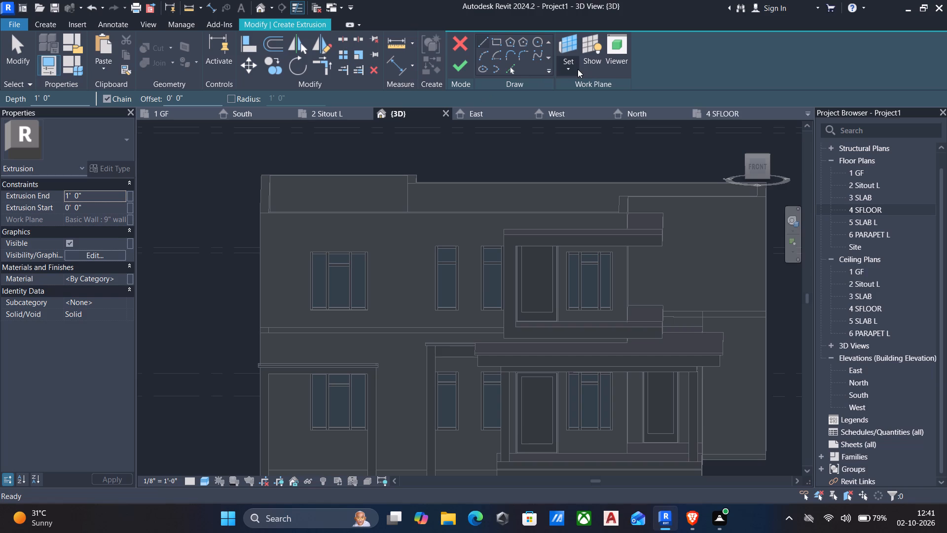
pyautogui.click(578, 69)
pyautogui.click(588, 115)
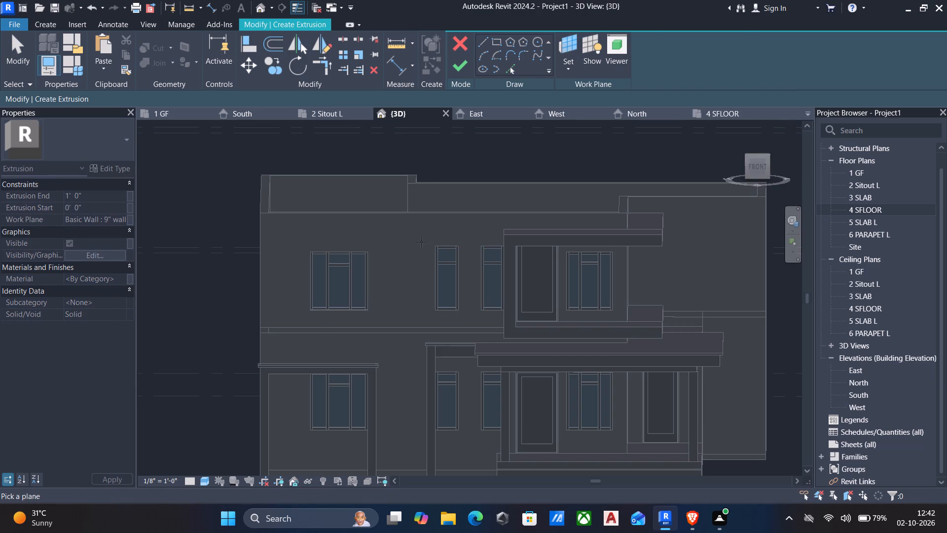
pyautogui.click(460, 214)
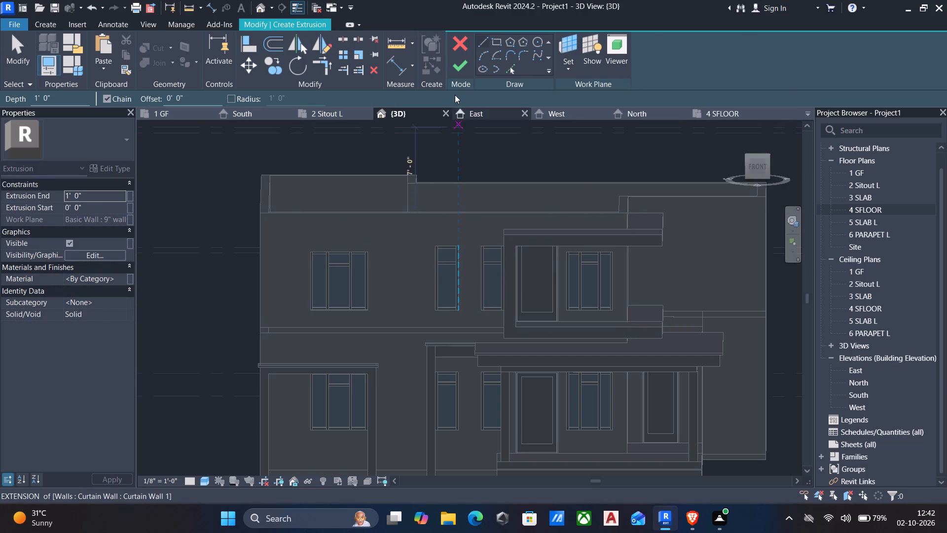
# Sketch a rectangle about 6'-9" by 6" directly above the two narrow upper windows, ending at the balcony frame, and extrude it 1'-0".
pyautogui.click(495, 41)
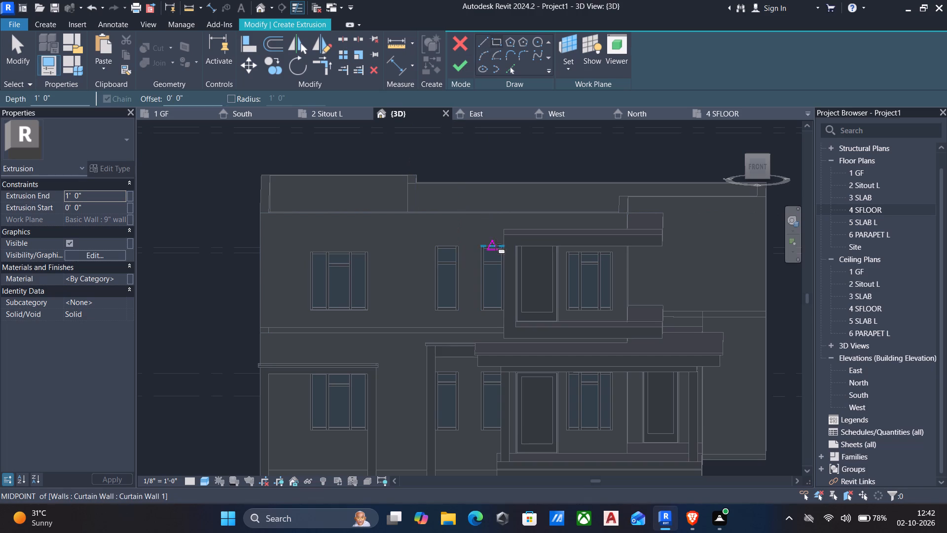
pyautogui.click(756, 165)
pyautogui.scroll(5, 437, 302)
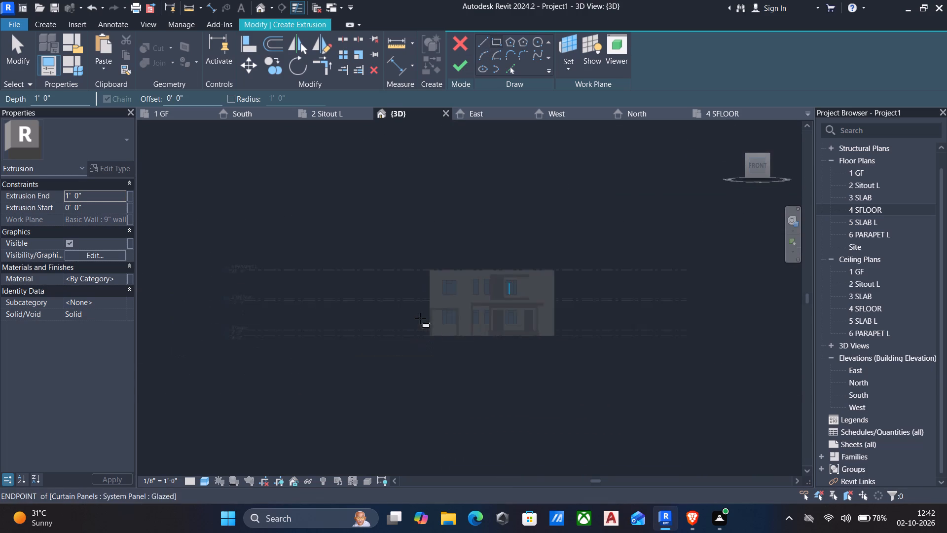
pyautogui.scroll(5, 507, 227)
pyautogui.scroll(6, 551, 303)
pyautogui.scroll(6, 483, 318)
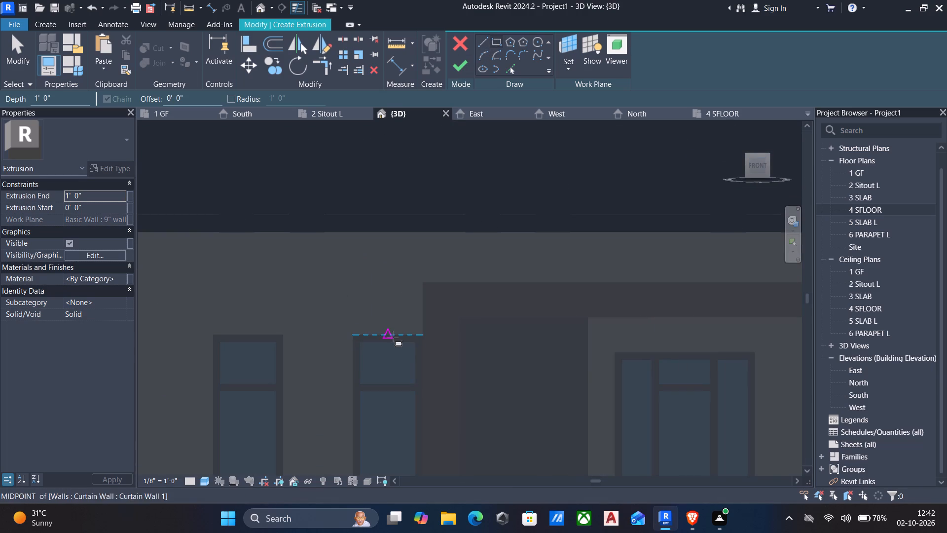
pyautogui.click(424, 337)
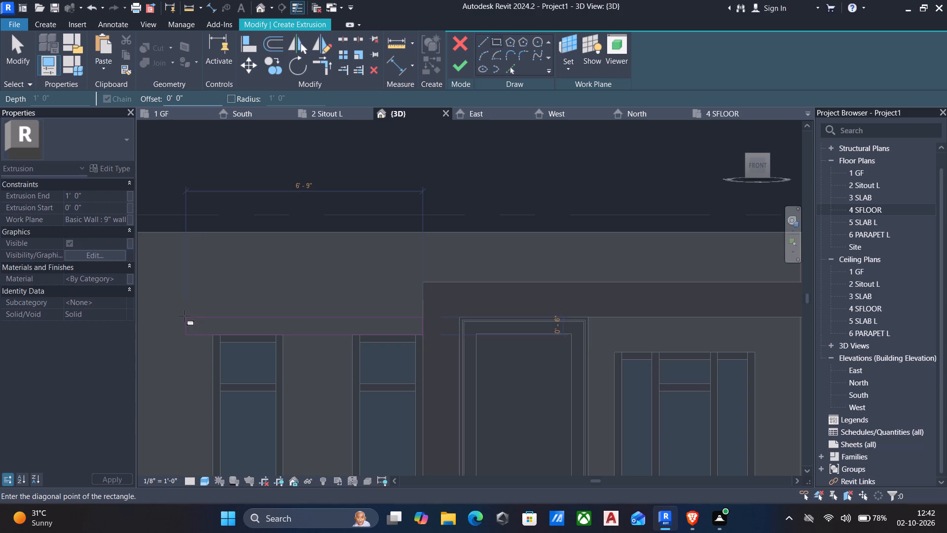
pyautogui.click(184, 316)
pyautogui.scroll(-5, 196, 330)
pyautogui.scroll(-3, 199, 384)
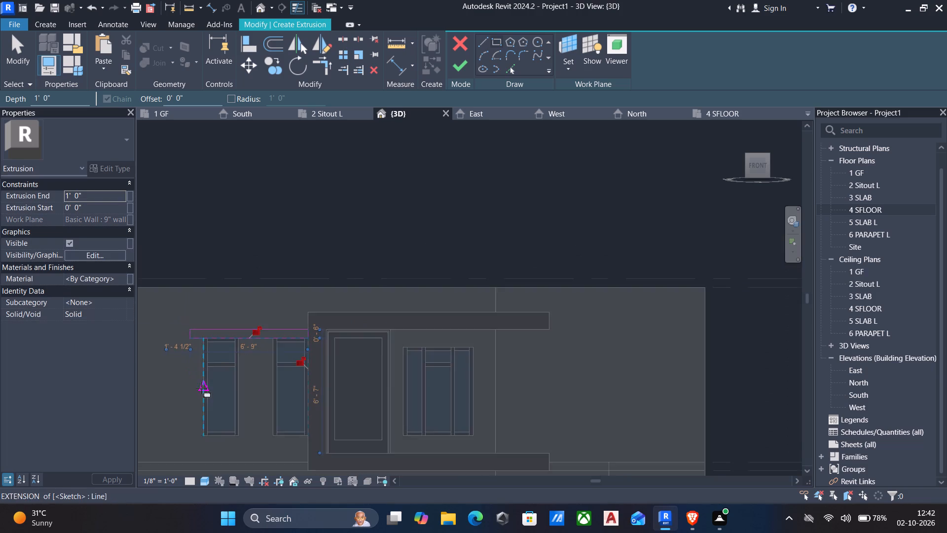
pyautogui.scroll(-1, 201, 388)
pyautogui.moveTo(201, 388); pyautogui.dragTo(217, 381, button='middle')
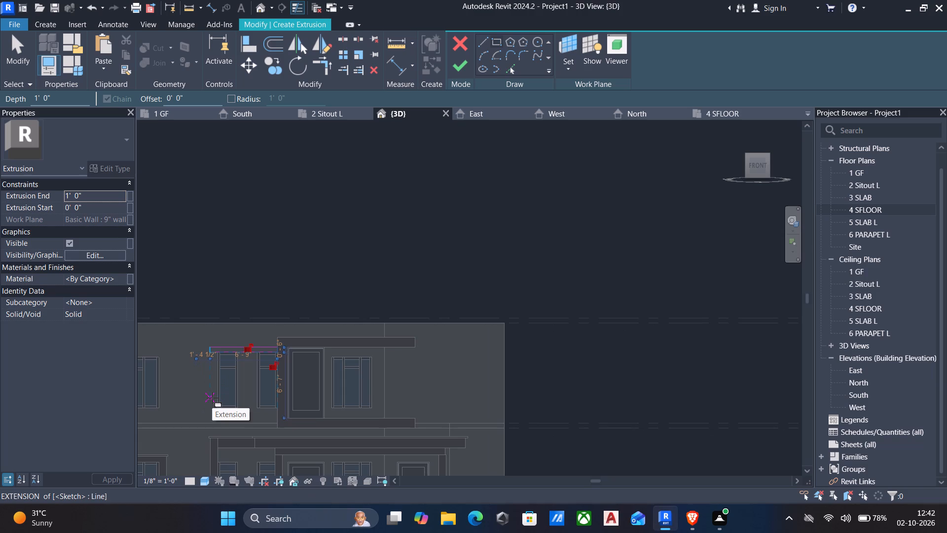
pyautogui.press('Escape')
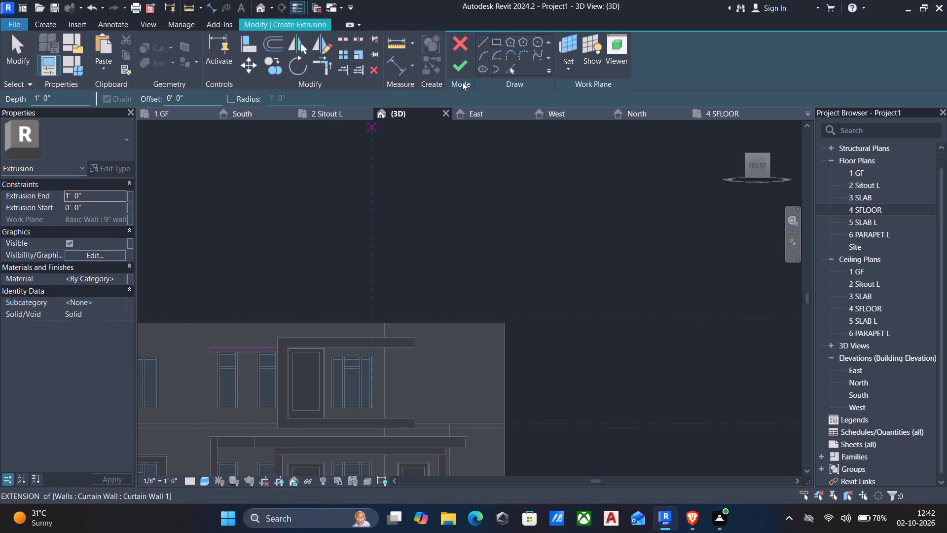
pyautogui.click(458, 64)
# Stretch the front face of the new window shade outward to a depth of about 1'-11".
pyautogui.scroll(-2, 353, 292)
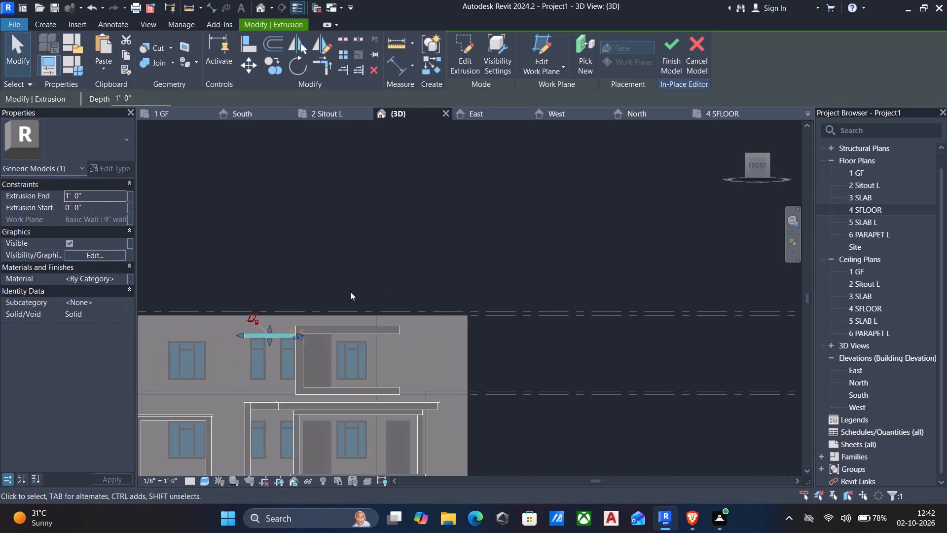
pyautogui.keyDown('shift'); pyautogui.moveTo(350, 292); pyautogui.dragTo(494, 388, button='middle'); pyautogui.keyUp('shift')
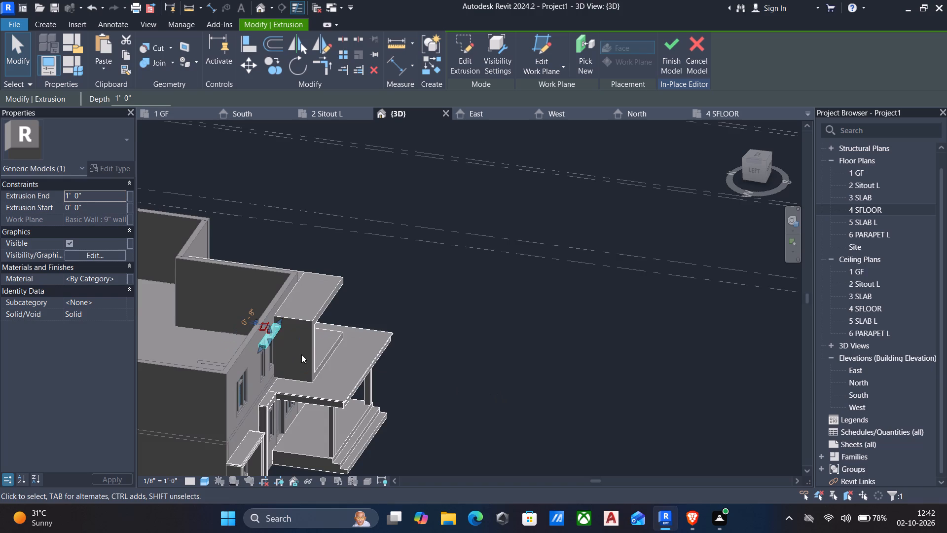
pyautogui.scroll(9, 290, 354)
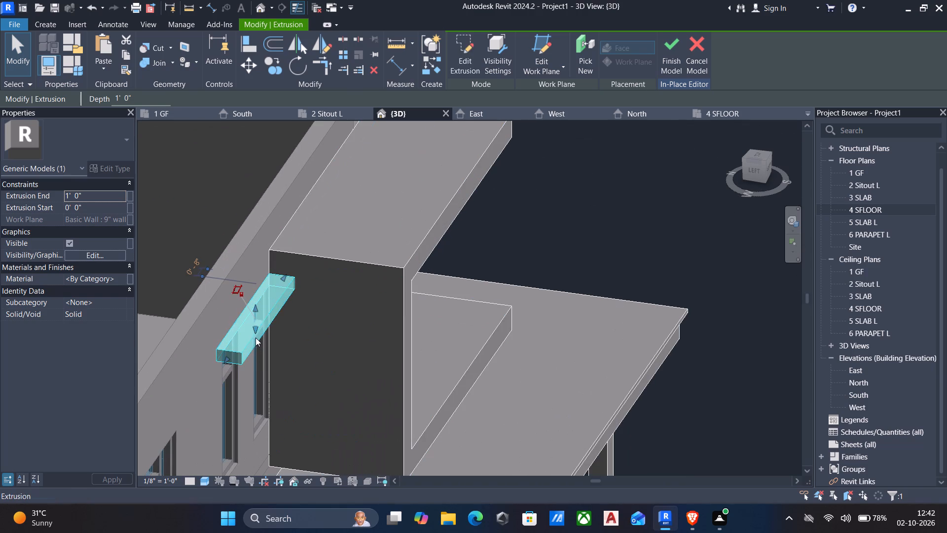
pyautogui.press('Escape')
pyautogui.scroll(2, 257, 337)
pyautogui.click(260, 322)
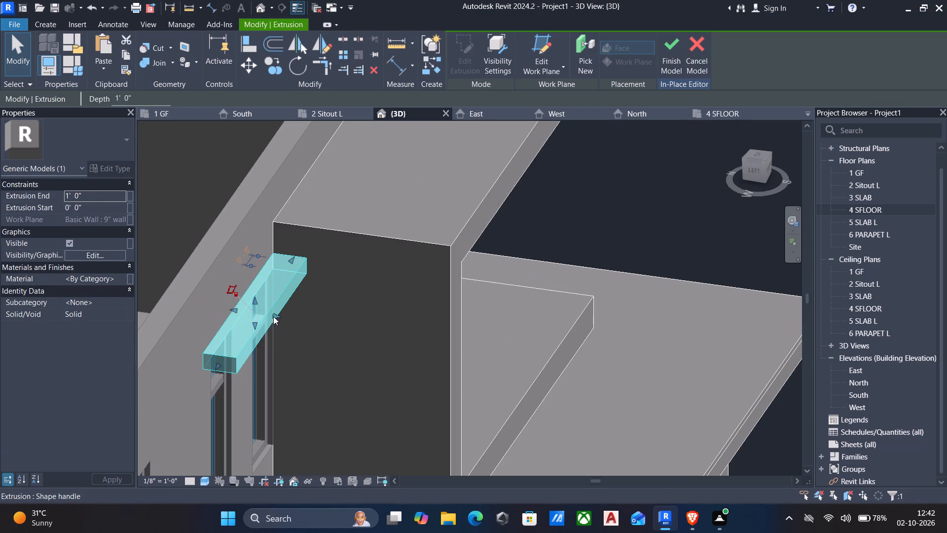
pyautogui.moveTo(277, 314); pyautogui.dragTo(306, 314)
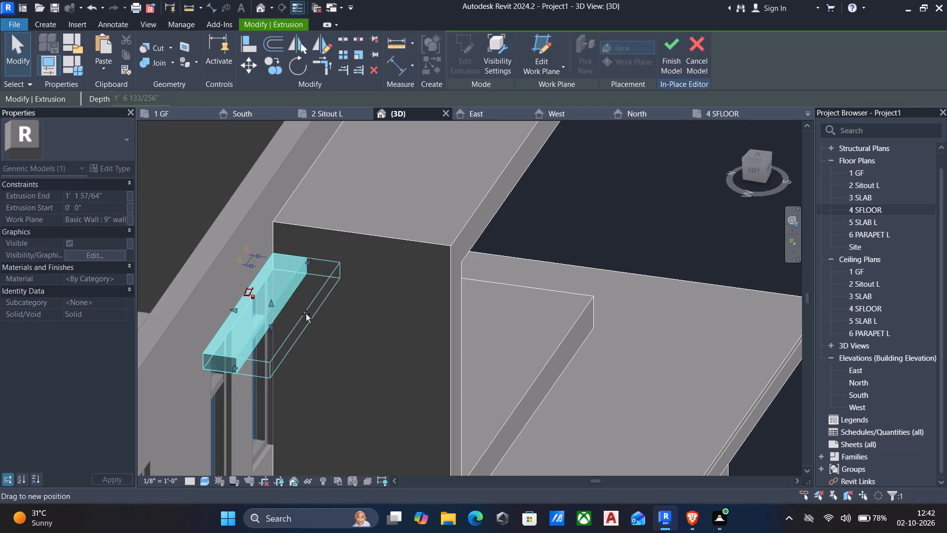
pyautogui.moveTo(306, 314); pyautogui.dragTo(303, 317)
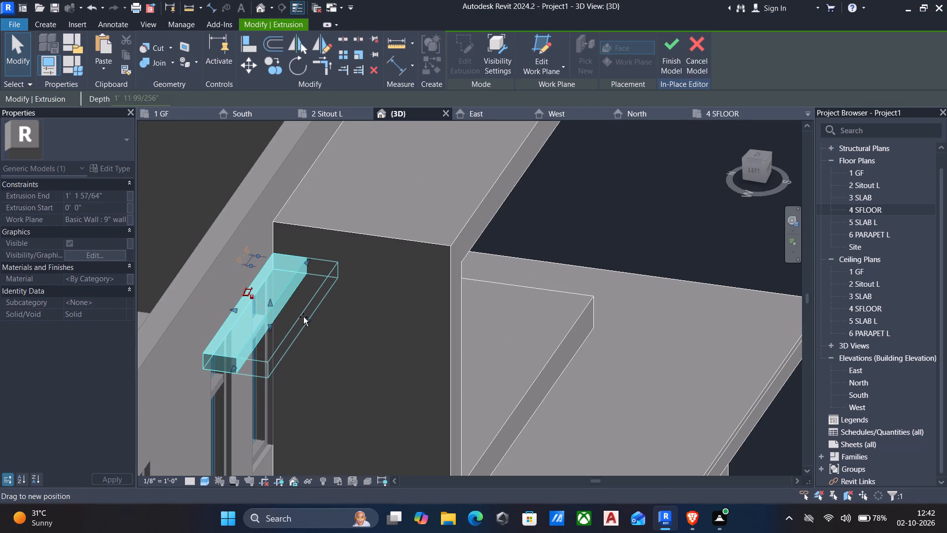
pyautogui.moveTo(303, 317); pyautogui.dragTo(302, 319)
# Set the window shade's extrusion depth to 1'-8" and finish the in-place model.
pyautogui.click(163, 94)
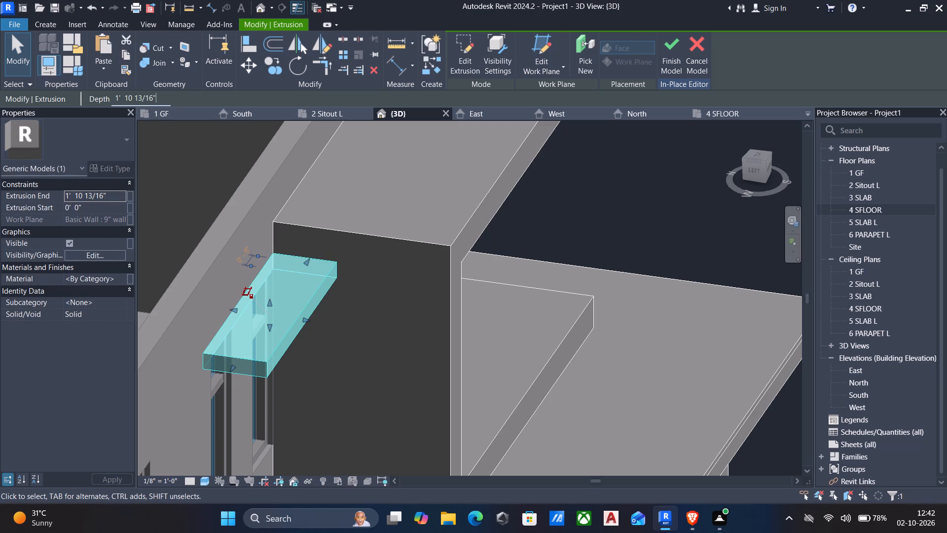
pyautogui.moveTo(163, 94); pyautogui.dragTo(24, 108)
pyautogui.press('1')
pyautogui.write('\'8"')
pyautogui.press('Return')
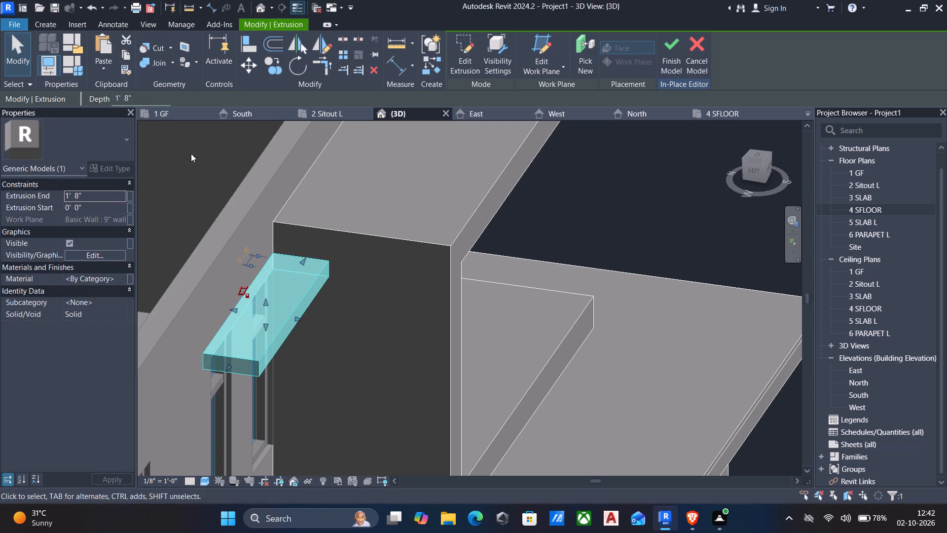
pyautogui.press('Escape')
pyautogui.scroll(-2, 337, 224)
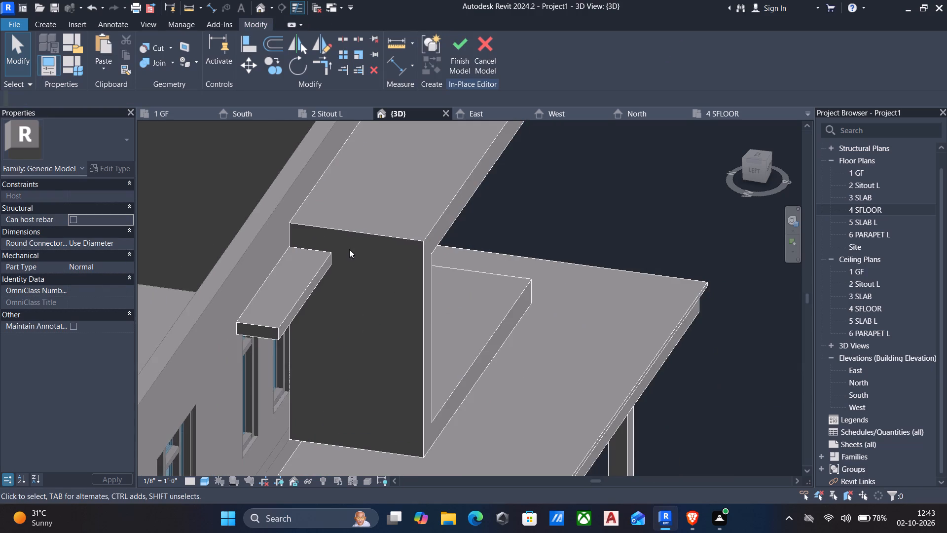
pyautogui.keyDown('shift'); pyautogui.moveTo(349, 249); pyautogui.dragTo(305, 256, button='middle'); pyautogui.keyUp('shift')
pyautogui.scroll(-6, 305, 256)
pyautogui.moveTo(311, 273); pyautogui.dragTo(322, 249, button='middle')
pyautogui.scroll(1, 322, 249)
pyautogui.scroll(4, 264, 413)
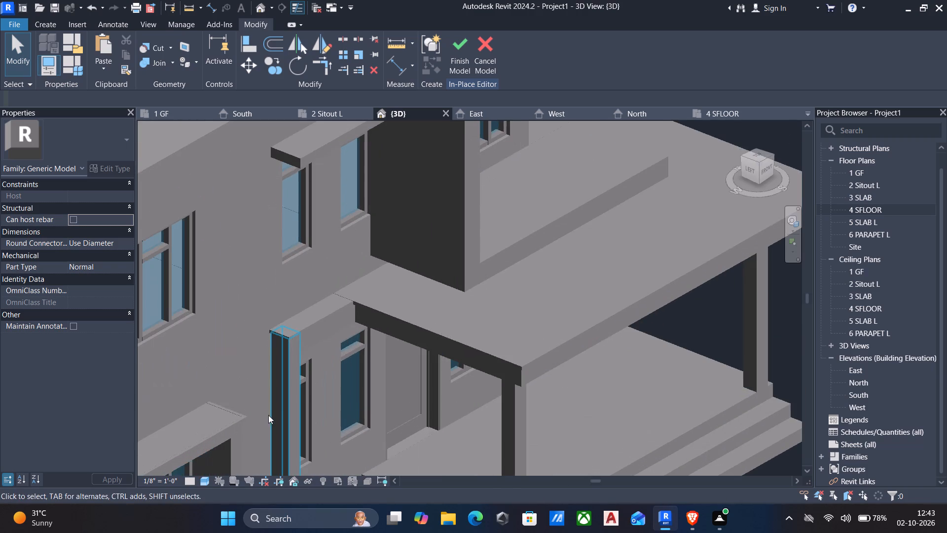
pyautogui.click(465, 47)
# Align the outer end face of the upper window shade with the outer side face of the porch frame's column below it.
pyautogui.scroll(-3, 364, 183)
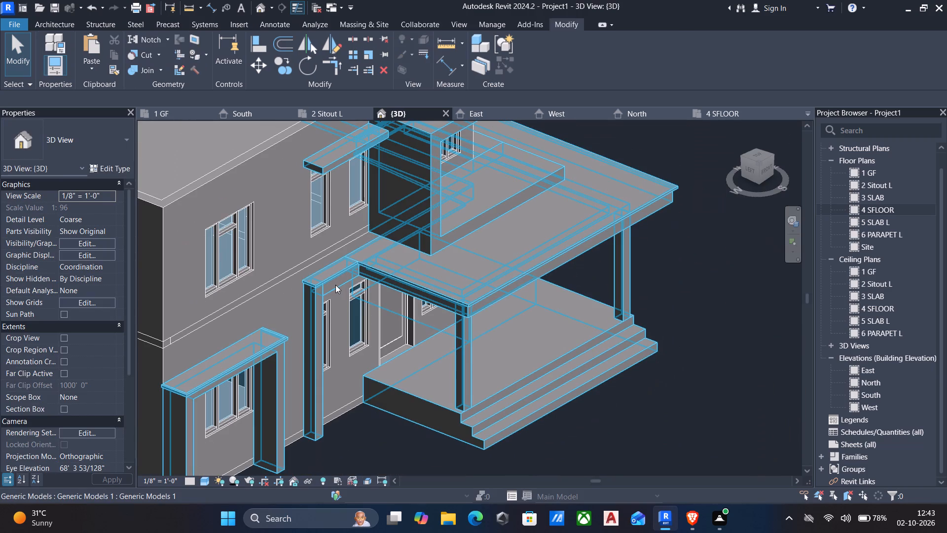
pyautogui.write('al')
pyautogui.click(312, 321)
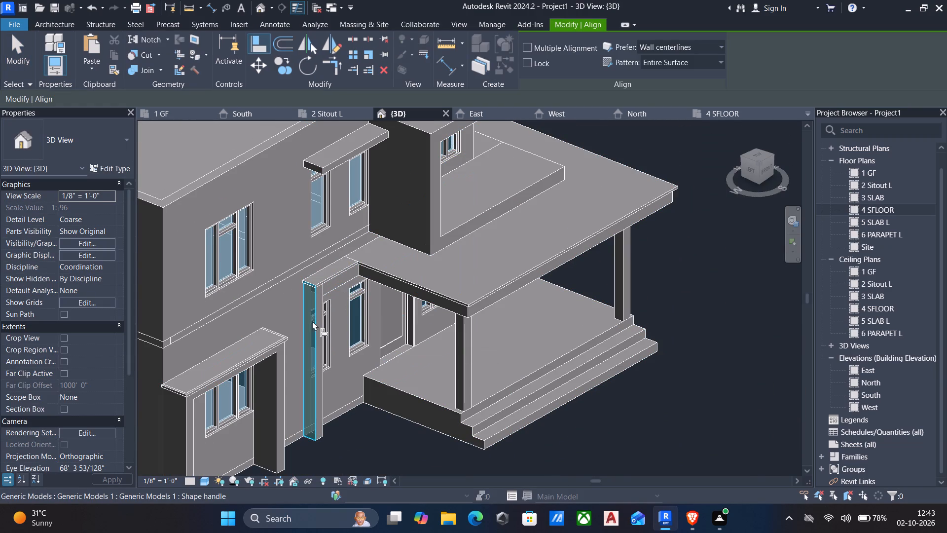
pyautogui.click(308, 167)
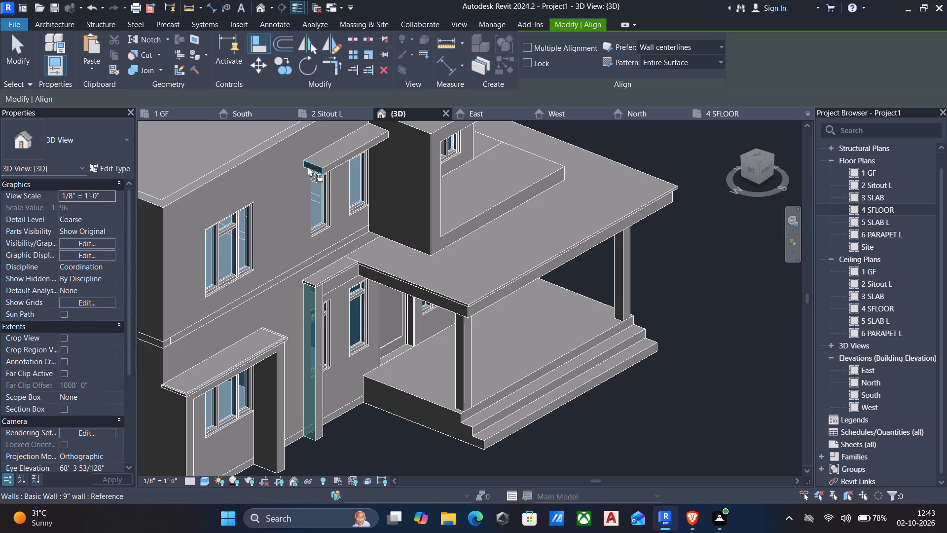
pyautogui.press('Escape')
pyautogui.scroll(-4, 318, 219)
pyautogui.keyDown('shift'); pyautogui.moveTo(324, 232); pyautogui.dragTo(307, 234, button='middle'); pyautogui.keyUp('shift')
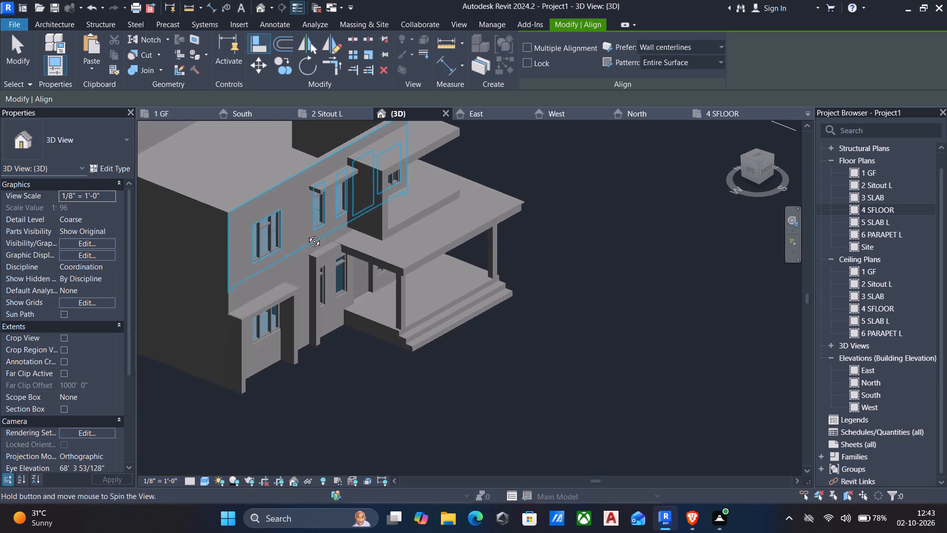
pyautogui.keyDown('shift'); pyautogui.moveTo(307, 234); pyautogui.dragTo(280, 230, button='middle'); pyautogui.keyUp('shift')
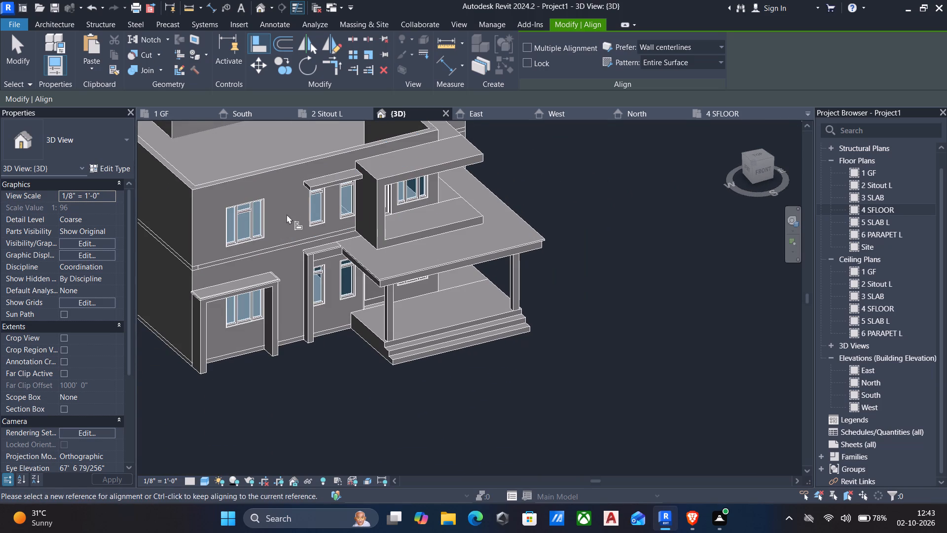
pyautogui.scroll(-1, 305, 218)
pyautogui.keyDown('shift'); pyautogui.moveTo(300, 219); pyautogui.dragTo(262, 166, button='middle'); pyautogui.keyUp('shift')
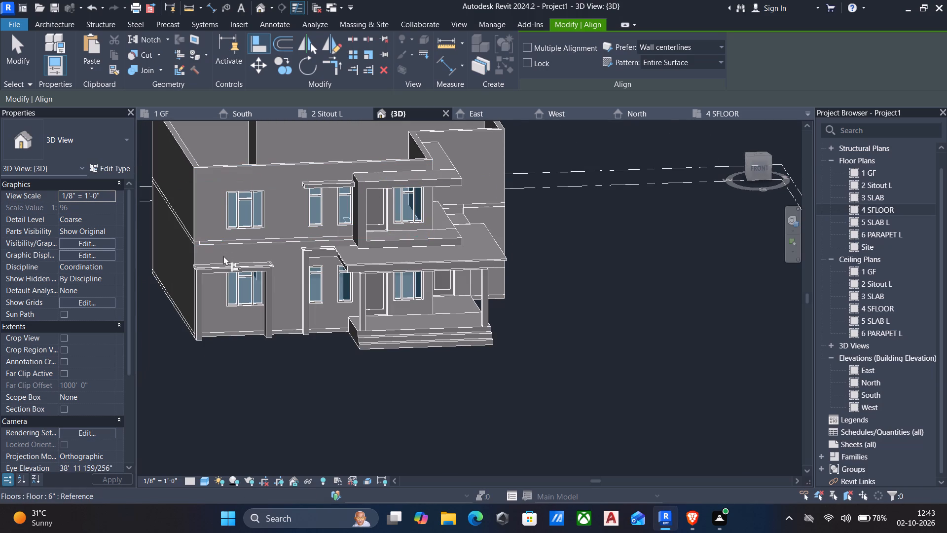
pyautogui.keyDown('shift'); pyautogui.moveTo(224, 256); pyautogui.dragTo(202, 223, button='middle'); pyautogui.keyUp('shift')
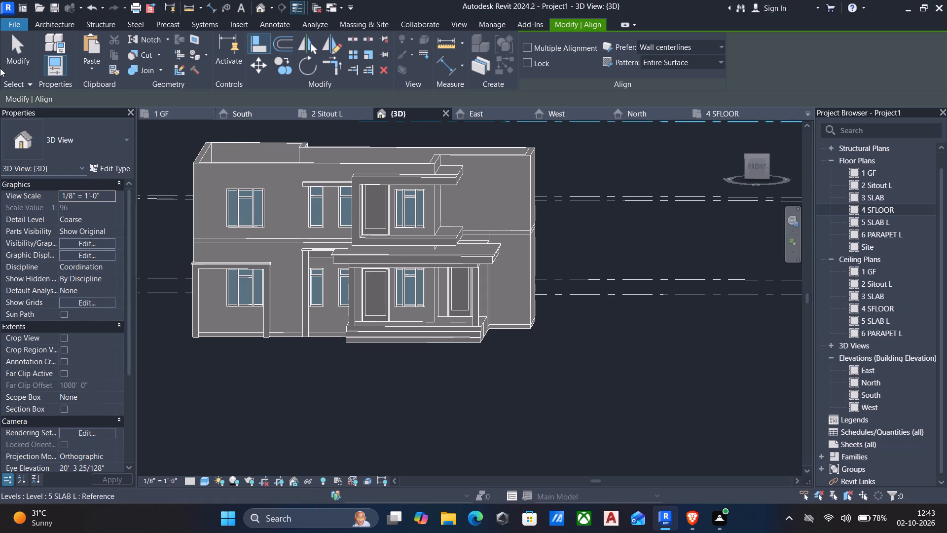
pyautogui.press('Escape')
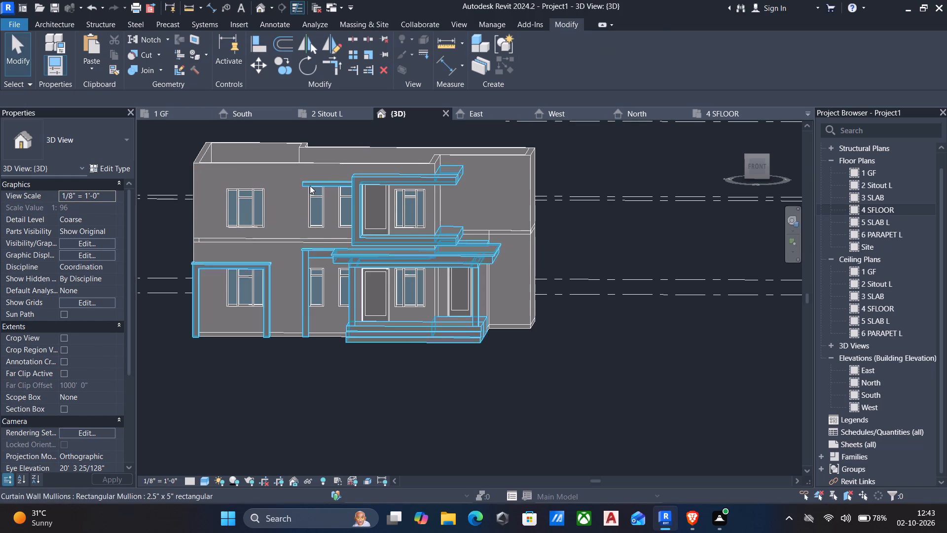
# Reopen the porch and balcony generic model for in-place editing from the front 3D view.
pyautogui.click(310, 186)
pyautogui.click(520, 38)
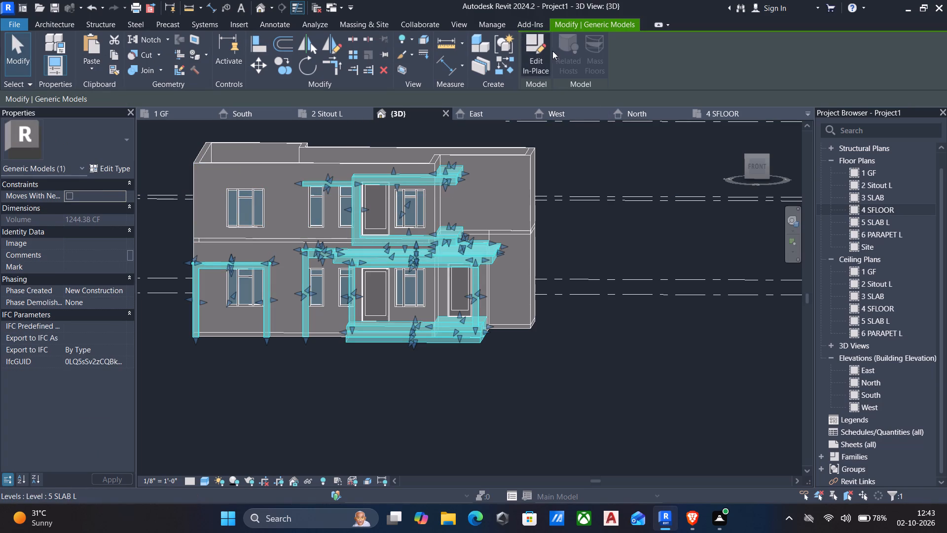
pyautogui.click(537, 52)
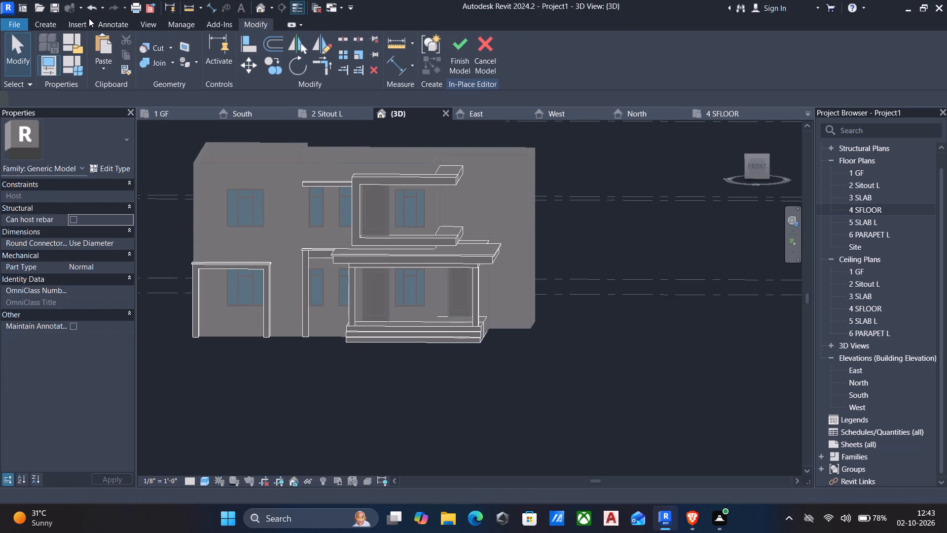
# Start a solid extrusion using the front edge face of the ground-floor 6" floor slab as its work plane.
pyautogui.click(45, 25)
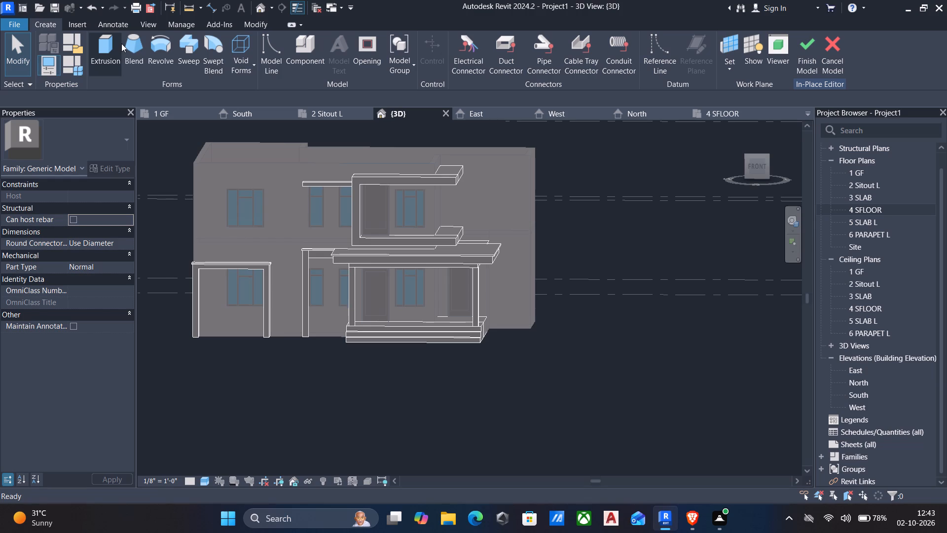
pyautogui.click(109, 45)
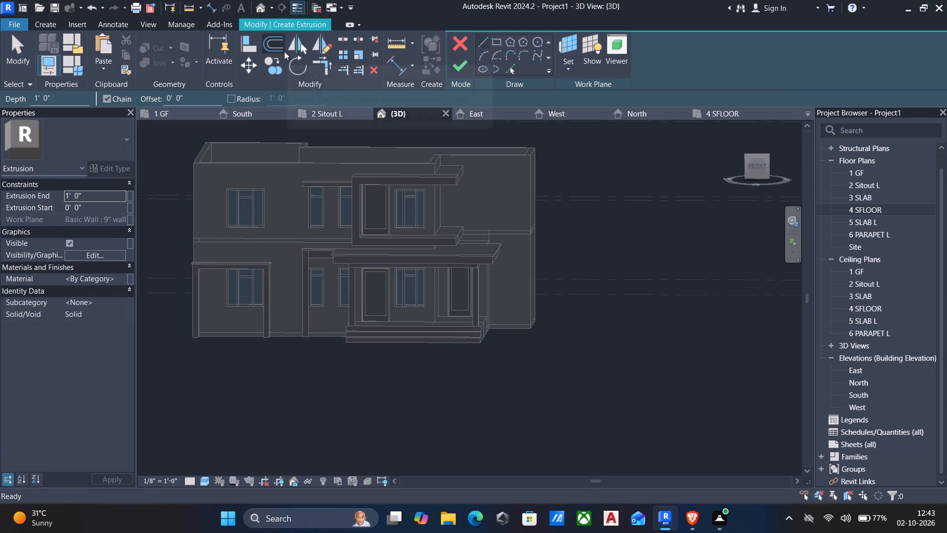
pyautogui.click(563, 70)
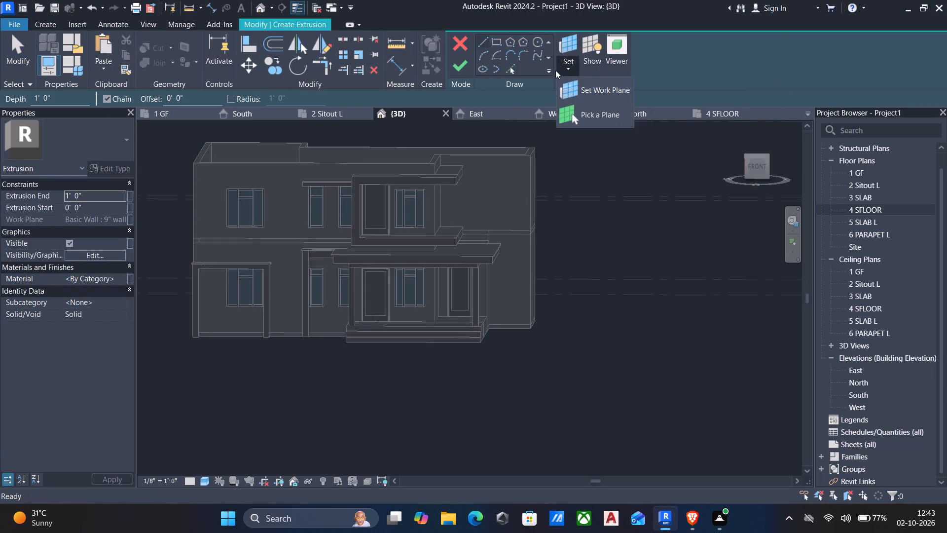
pyautogui.click(596, 116)
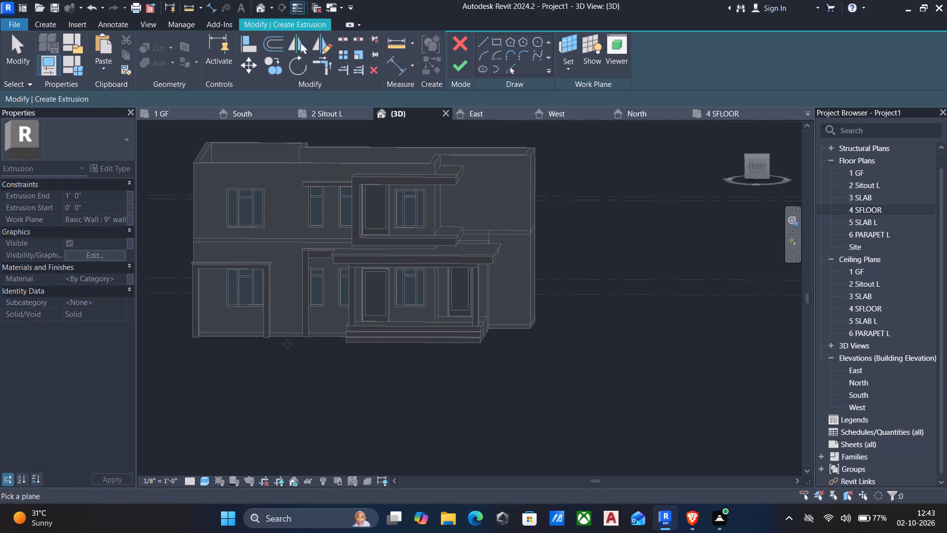
pyautogui.scroll(4, 285, 330)
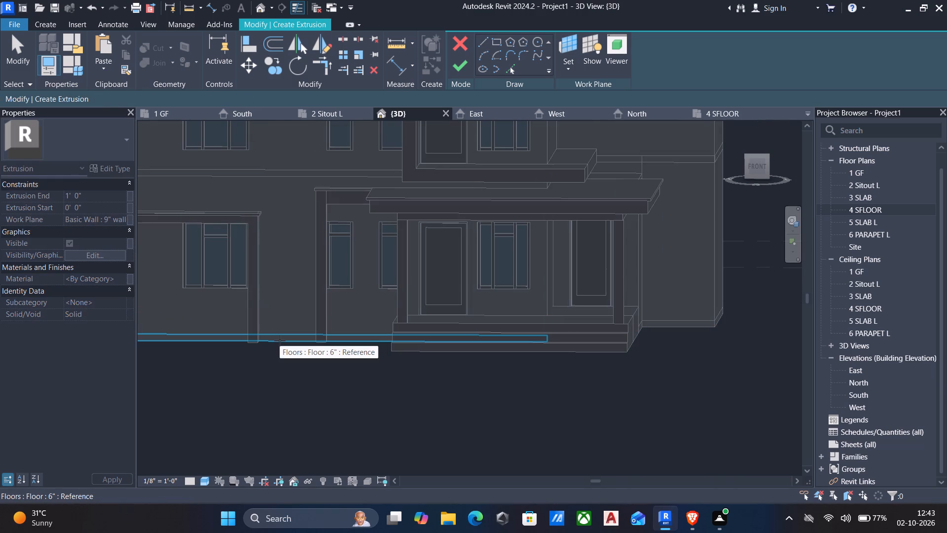
pyautogui.click(280, 341)
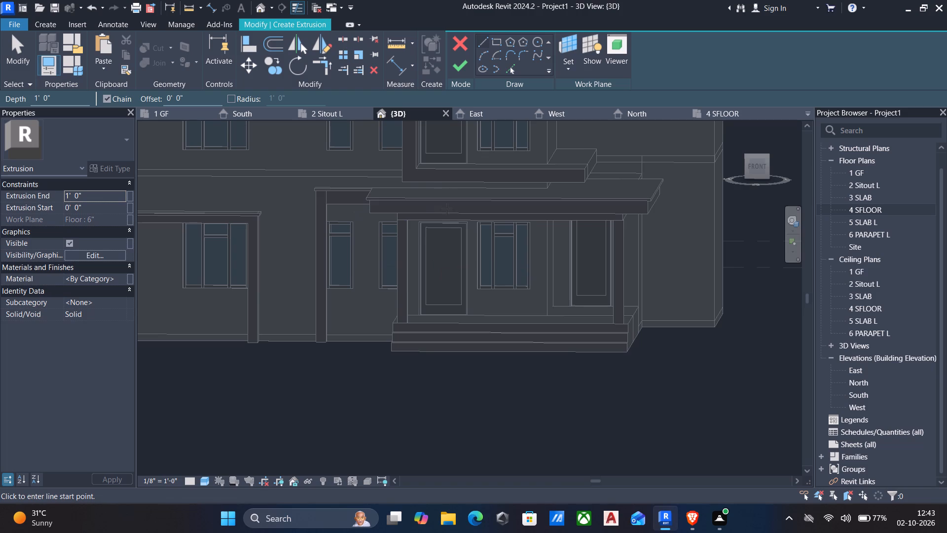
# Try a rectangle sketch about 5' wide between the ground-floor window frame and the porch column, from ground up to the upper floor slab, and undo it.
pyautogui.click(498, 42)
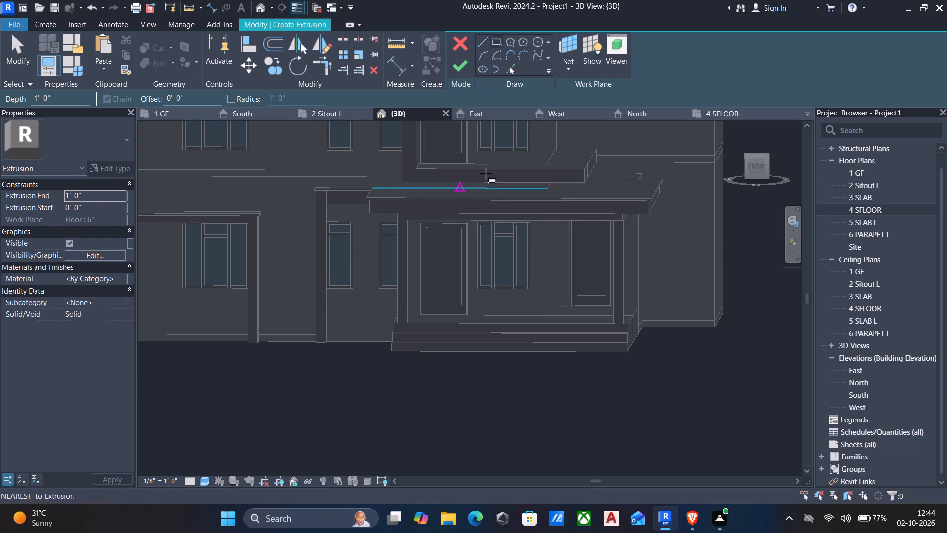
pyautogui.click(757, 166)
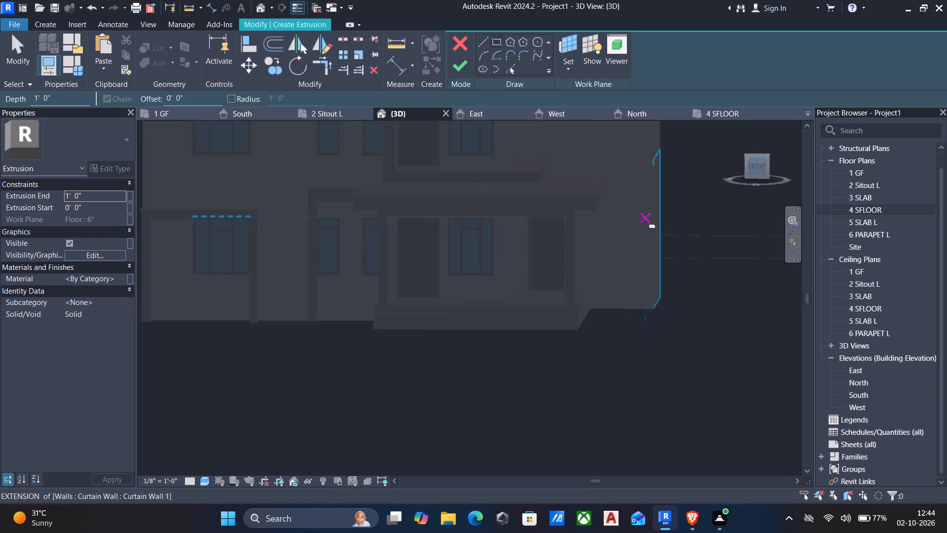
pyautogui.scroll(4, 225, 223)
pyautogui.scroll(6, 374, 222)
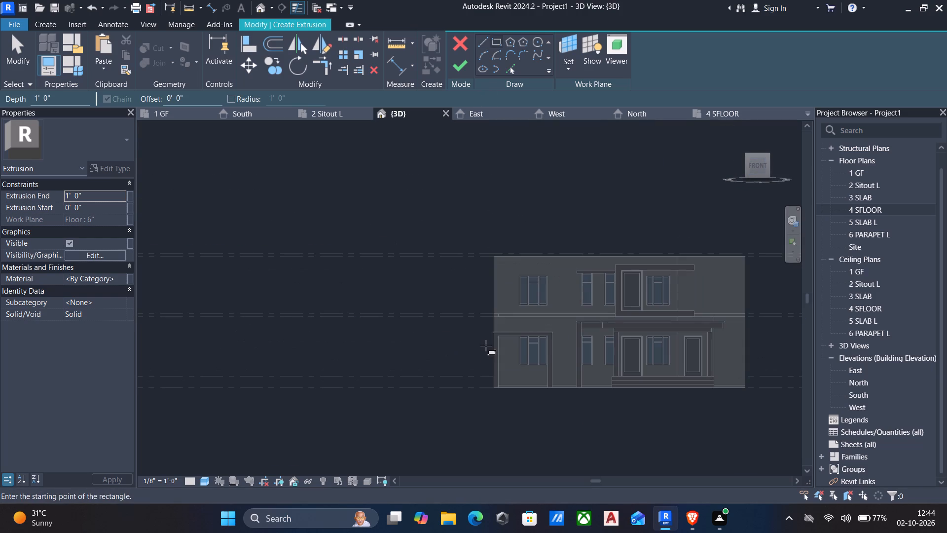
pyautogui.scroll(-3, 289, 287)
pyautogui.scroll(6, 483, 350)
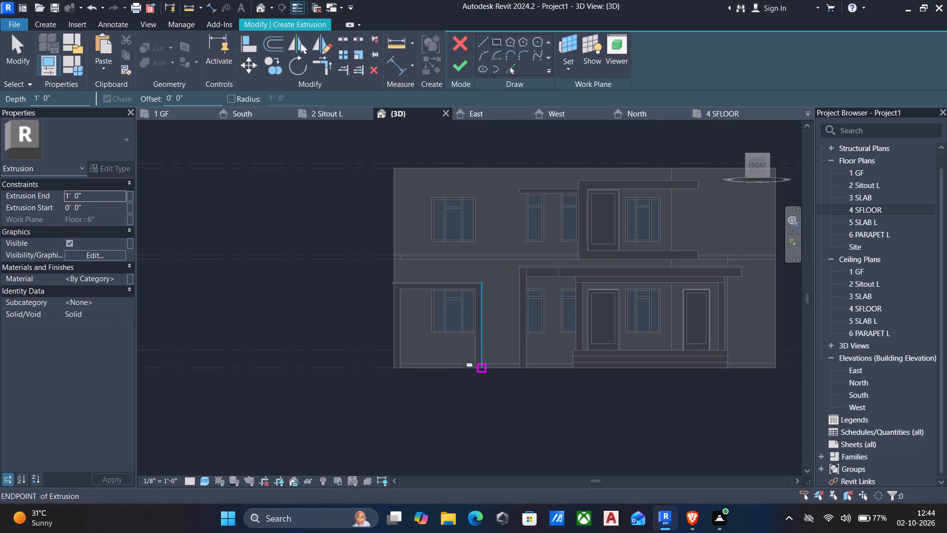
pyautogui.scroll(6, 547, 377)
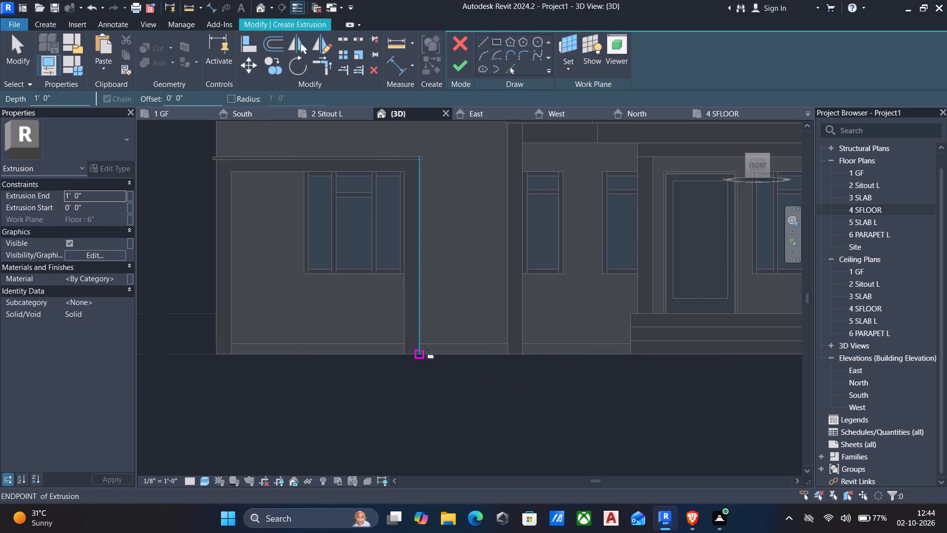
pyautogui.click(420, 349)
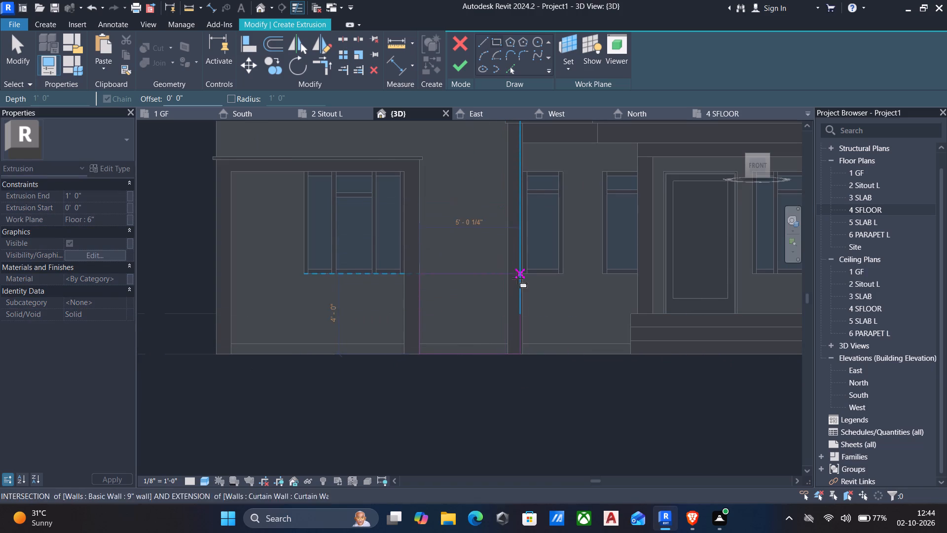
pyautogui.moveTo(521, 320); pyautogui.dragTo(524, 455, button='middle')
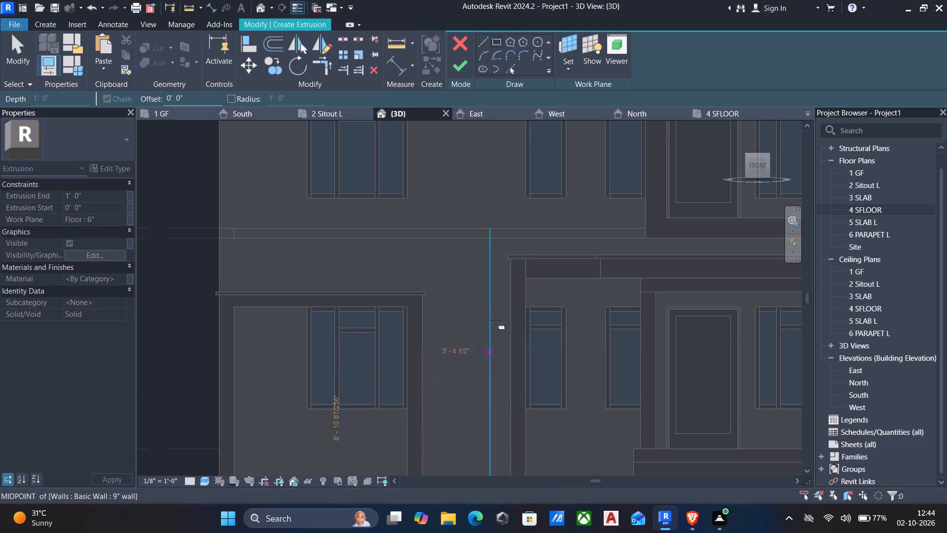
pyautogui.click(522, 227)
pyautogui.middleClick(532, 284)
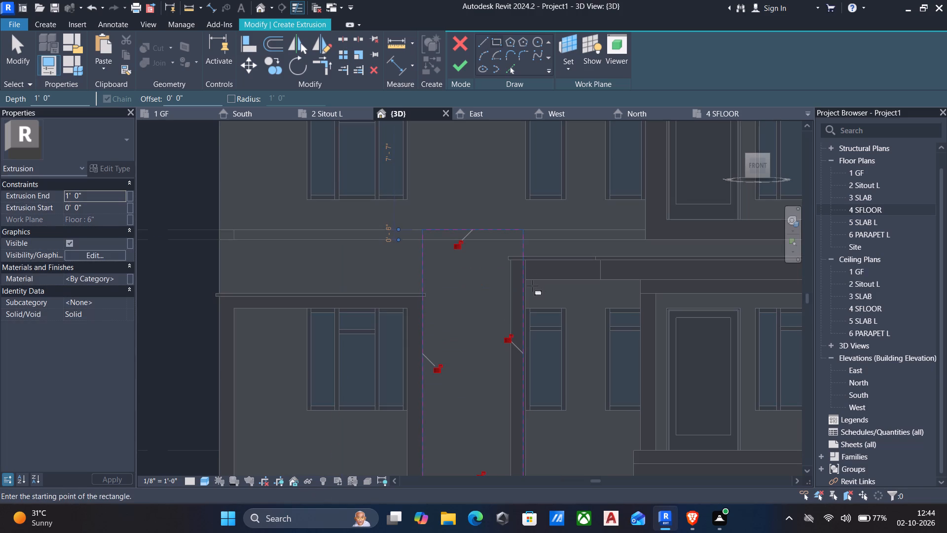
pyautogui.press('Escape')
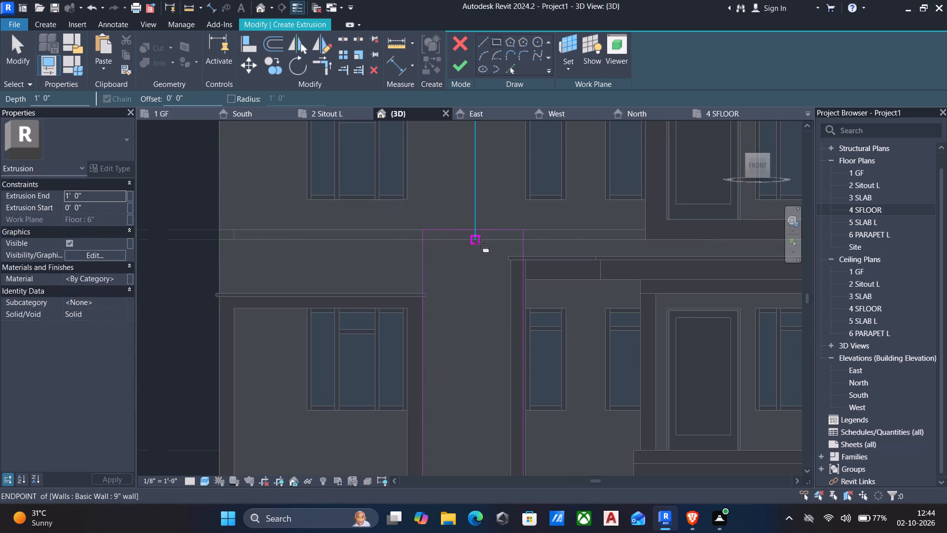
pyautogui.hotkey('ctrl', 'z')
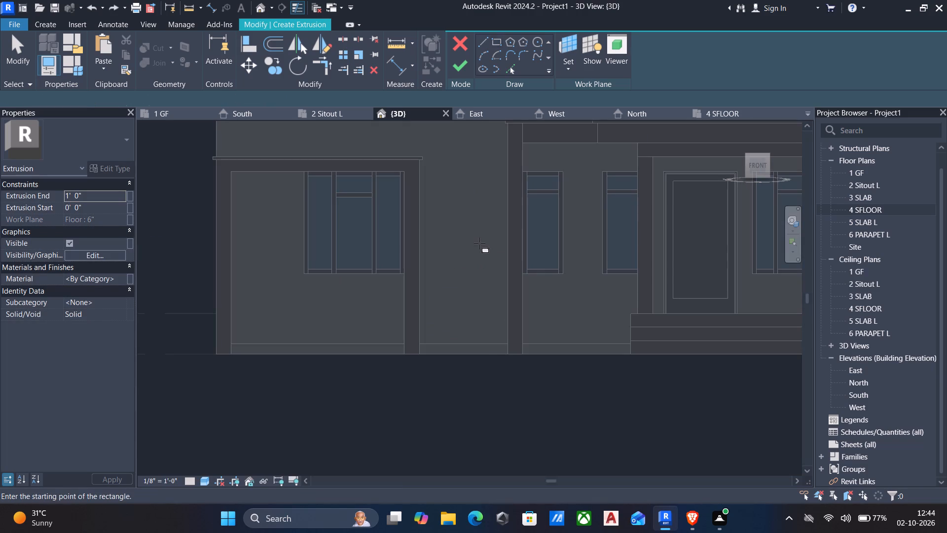
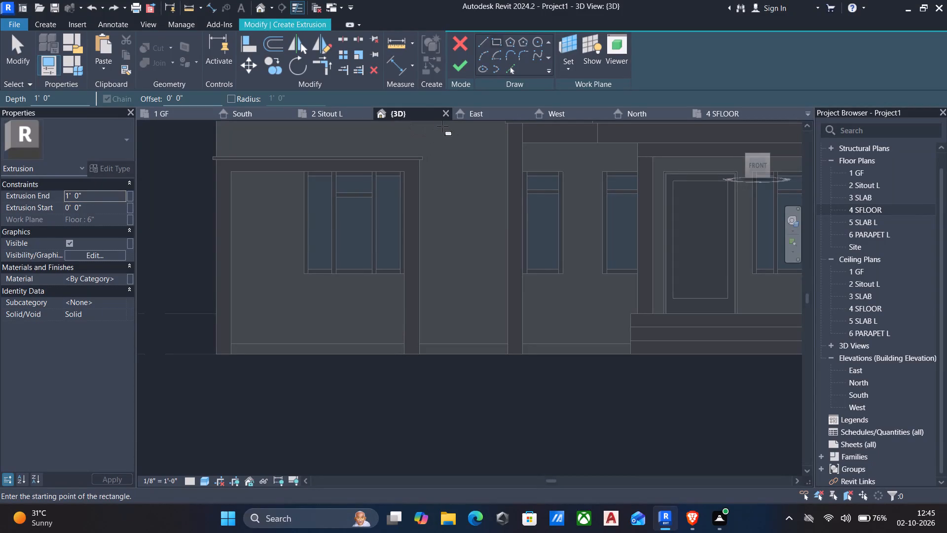
# Sketch a rectangle about 4'-4" wide between the ground-floor window frame and porch column, from ground up to level 5 SLAB L.
pyautogui.click(495, 45)
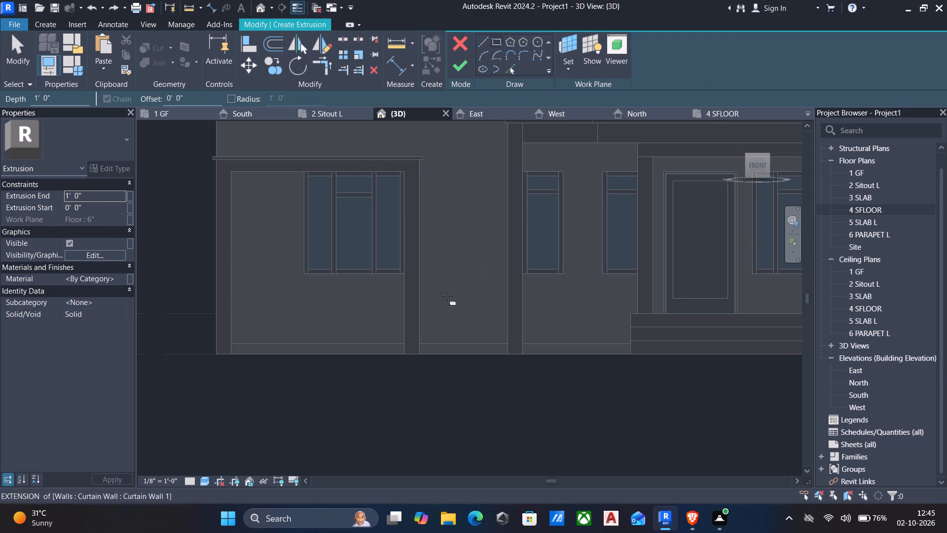
pyautogui.click(508, 353)
pyautogui.scroll(-2, 467, 256)
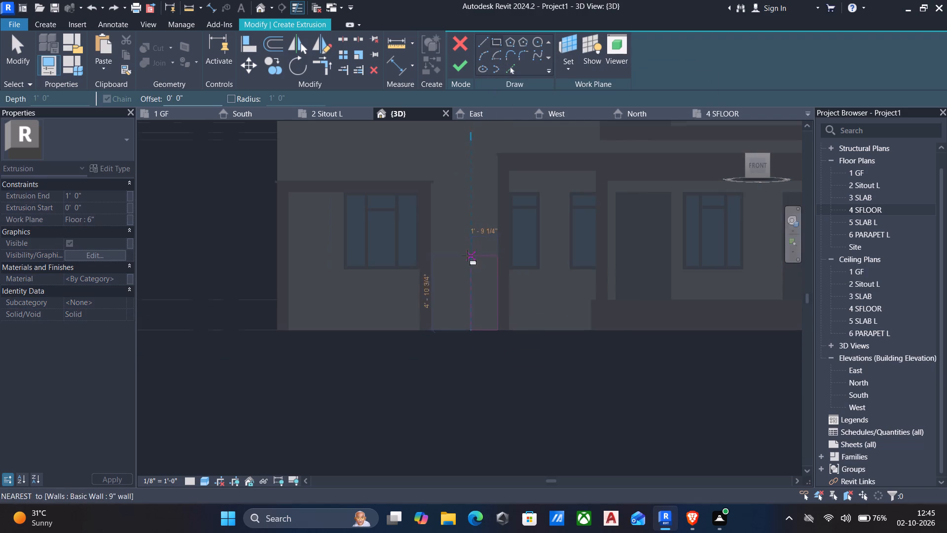
pyautogui.scroll(1, 452, 189)
pyautogui.moveTo(449, 209); pyautogui.dragTo(443, 220, button='middle')
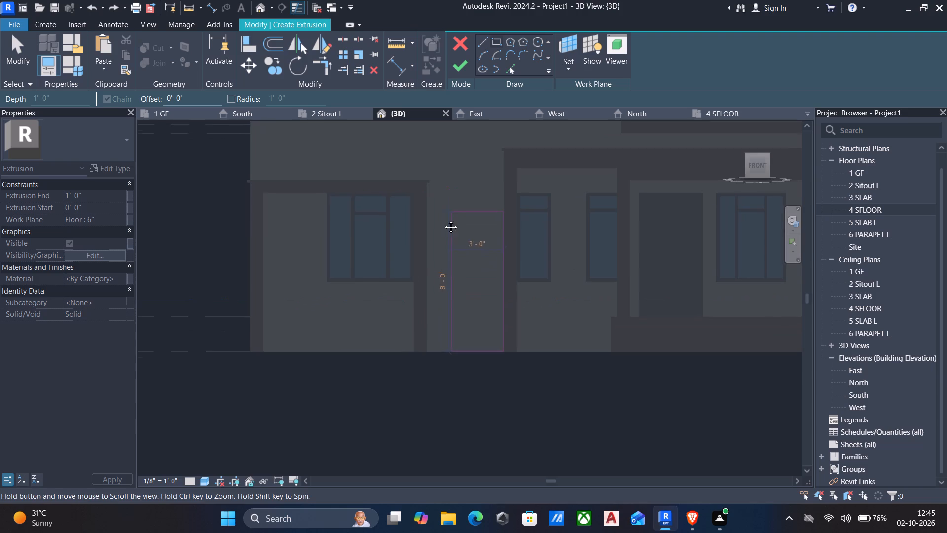
pyautogui.moveTo(443, 220); pyautogui.dragTo(435, 350, button='middle')
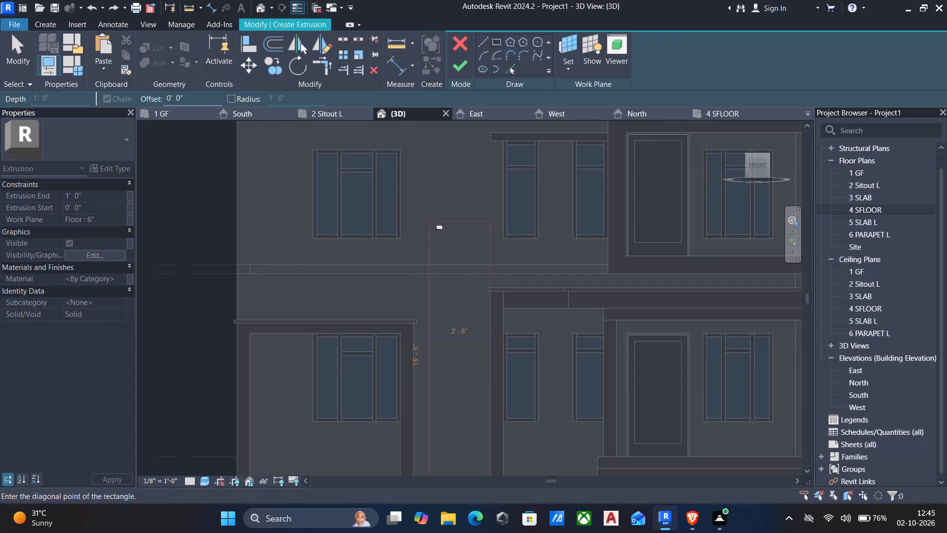
pyautogui.moveTo(446, 253); pyautogui.dragTo(447, 294, button='middle')
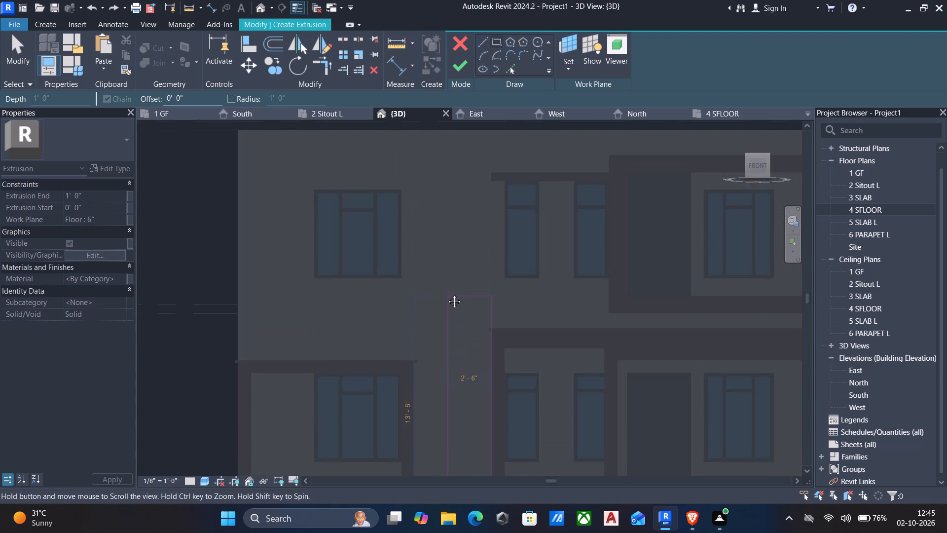
pyautogui.moveTo(447, 294); pyautogui.dragTo(438, 346, button='middle')
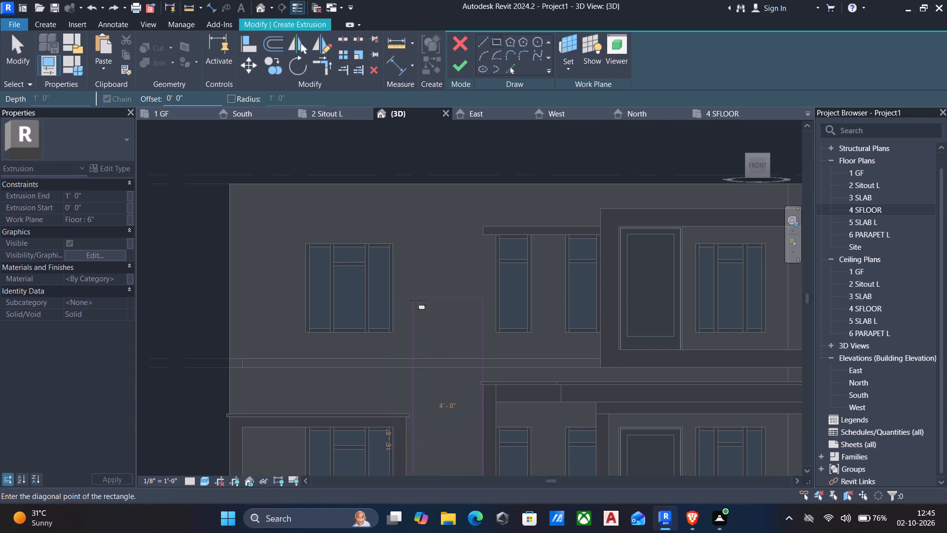
pyautogui.click(407, 182)
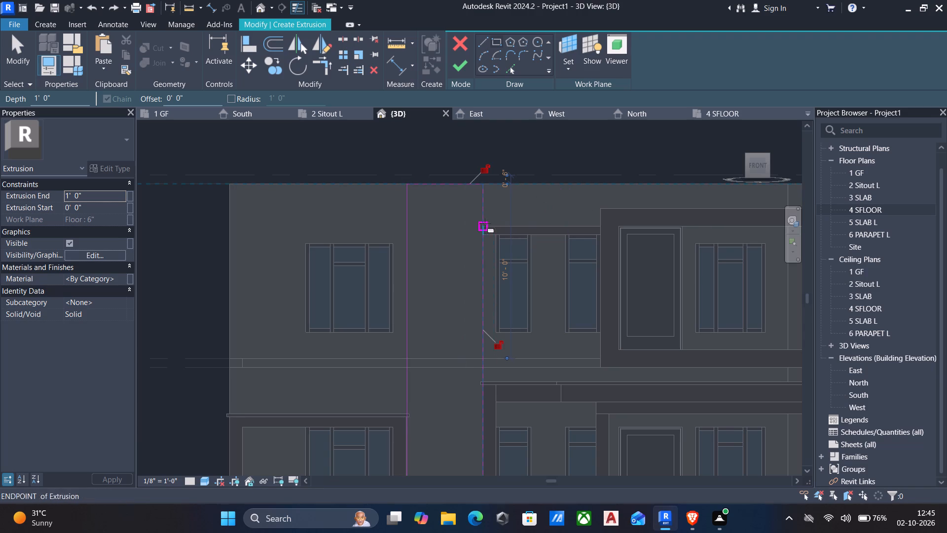
pyautogui.press('Escape')
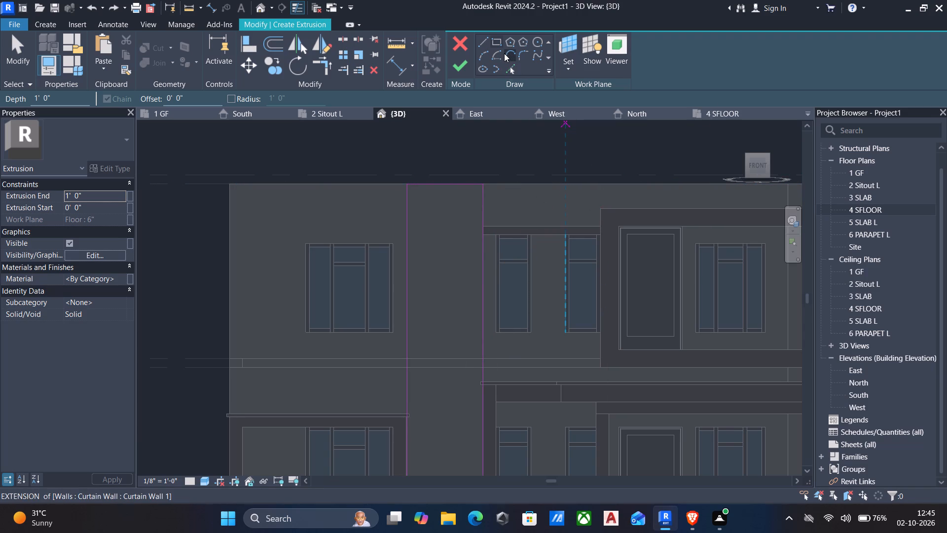
# Sketch lines from the upper window shade's inner end up to level 5 SLAB L, and about 6'-8" across to the rectangle's top corner.
pyautogui.click(482, 42)
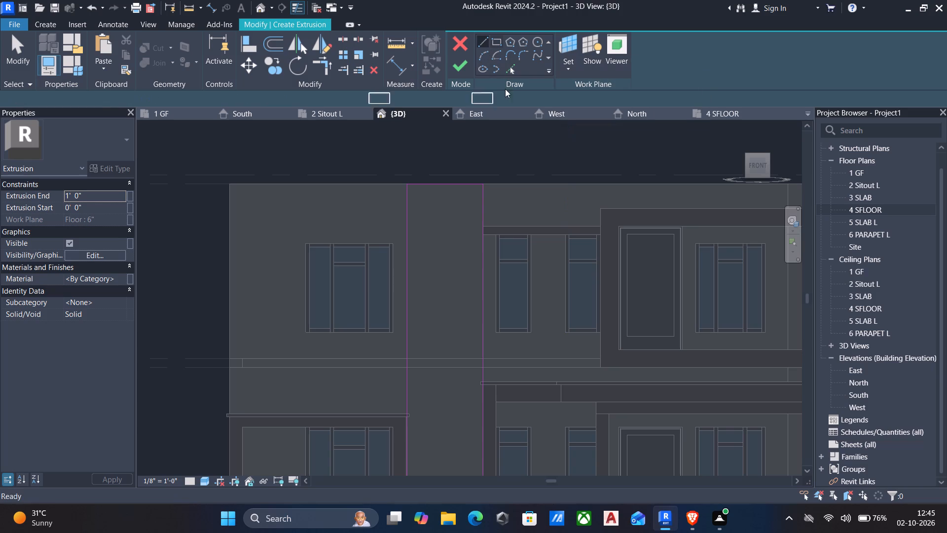
pyautogui.scroll(2, 603, 221)
pyautogui.moveTo(600, 229); pyautogui.dragTo(606, 214)
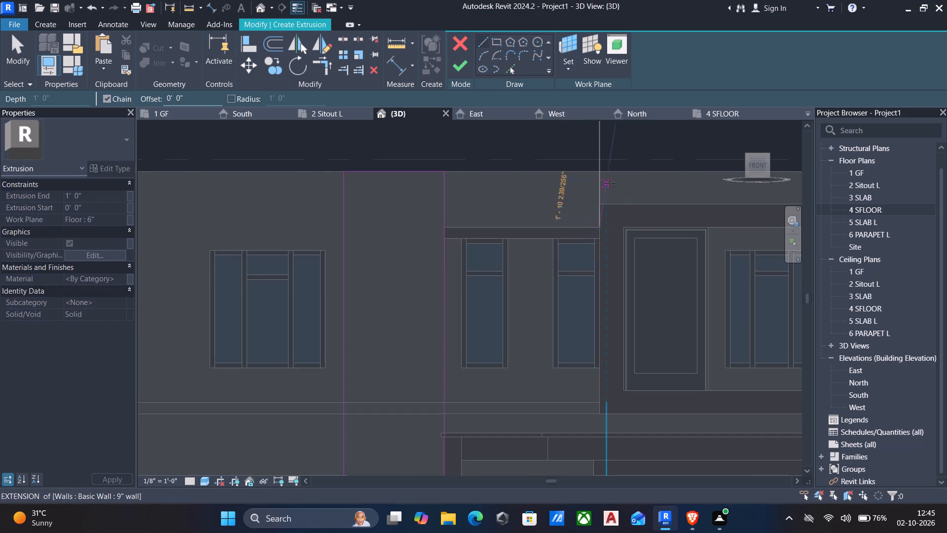
pyautogui.click(599, 168)
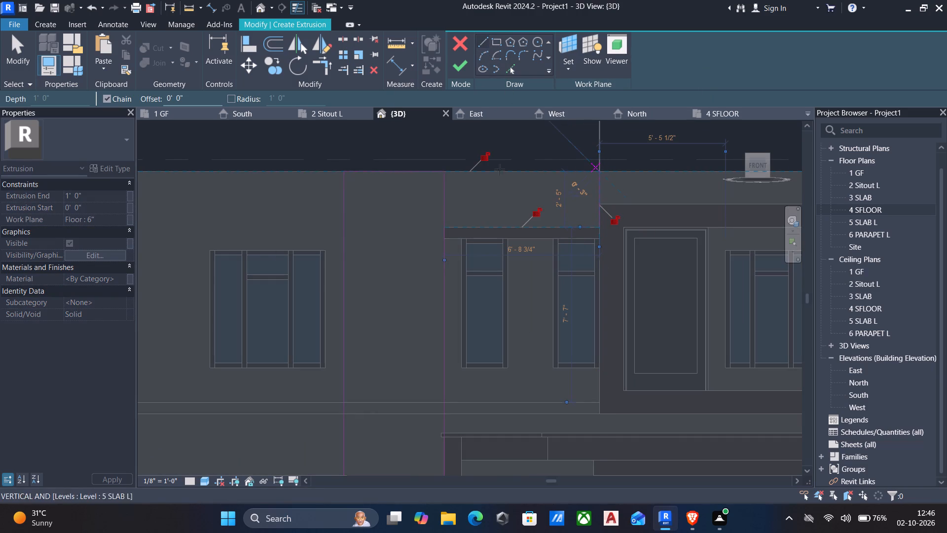
pyautogui.click(445, 174)
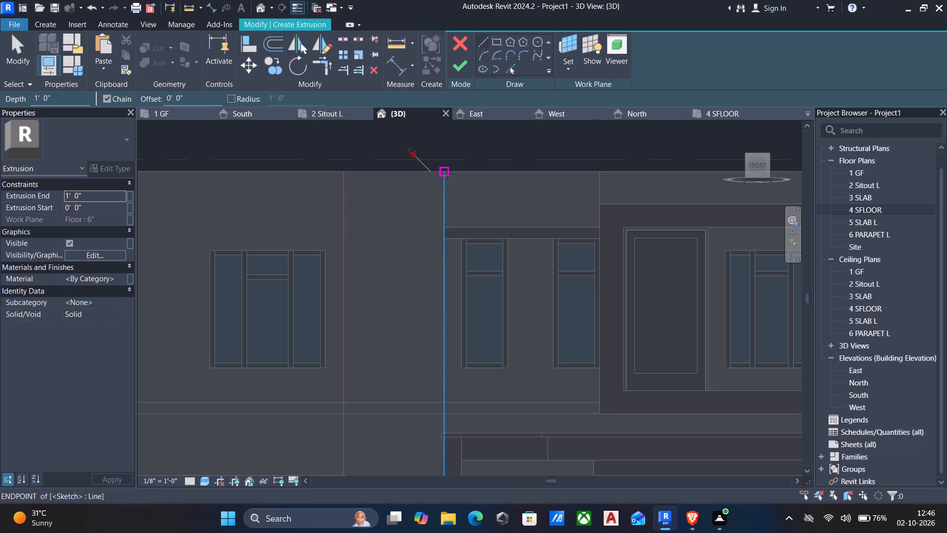
pyautogui.press('Escape')
pyautogui.press('Escape')
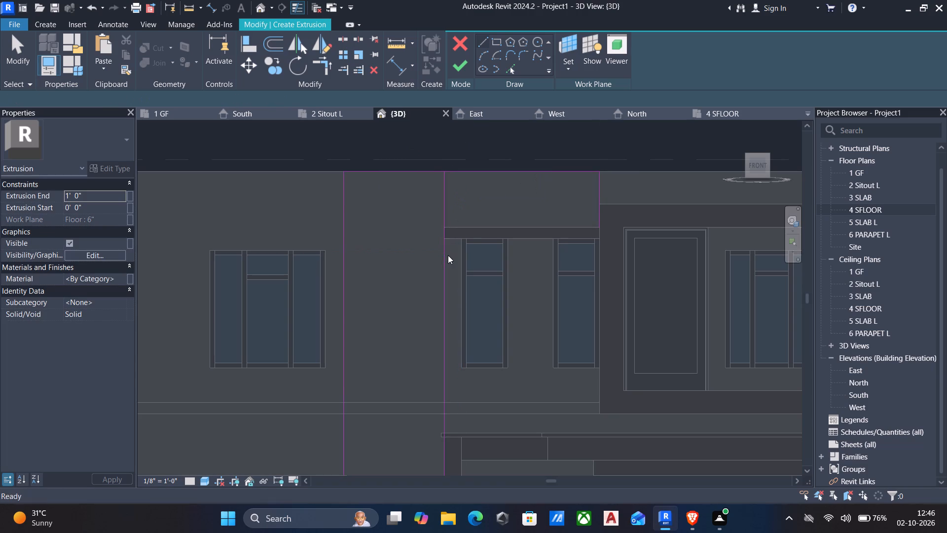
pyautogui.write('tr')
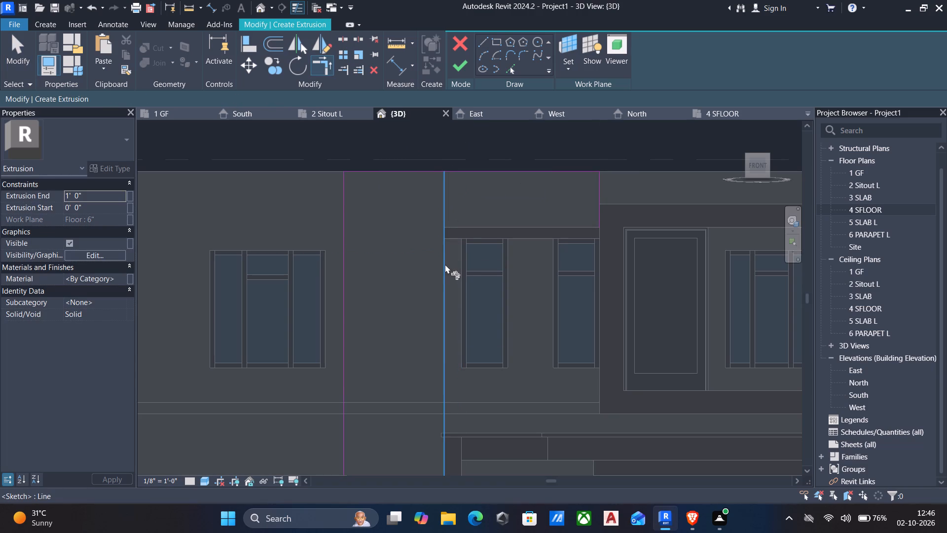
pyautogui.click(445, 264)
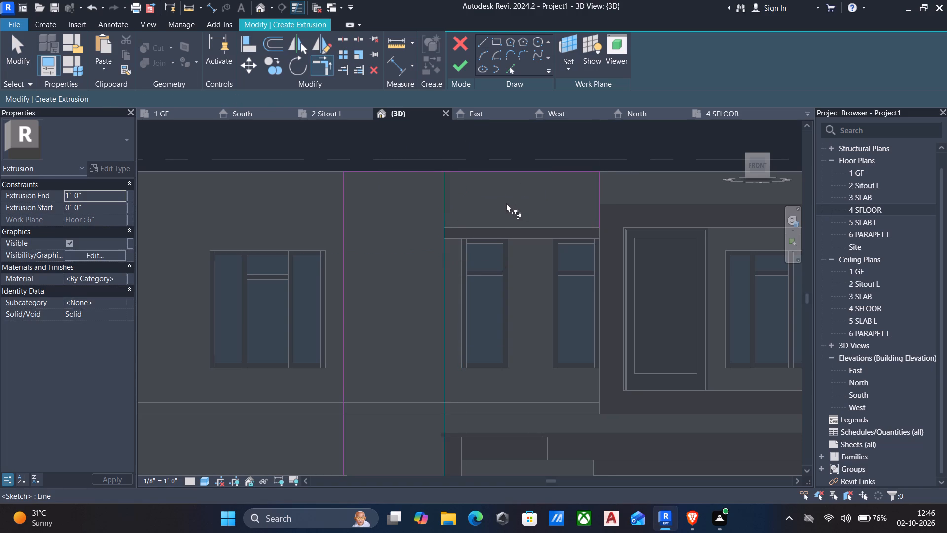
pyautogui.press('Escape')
# Sketch a short horizontal line along the top edge of the shade over the two narrow upper windows.
pyautogui.click(481, 38)
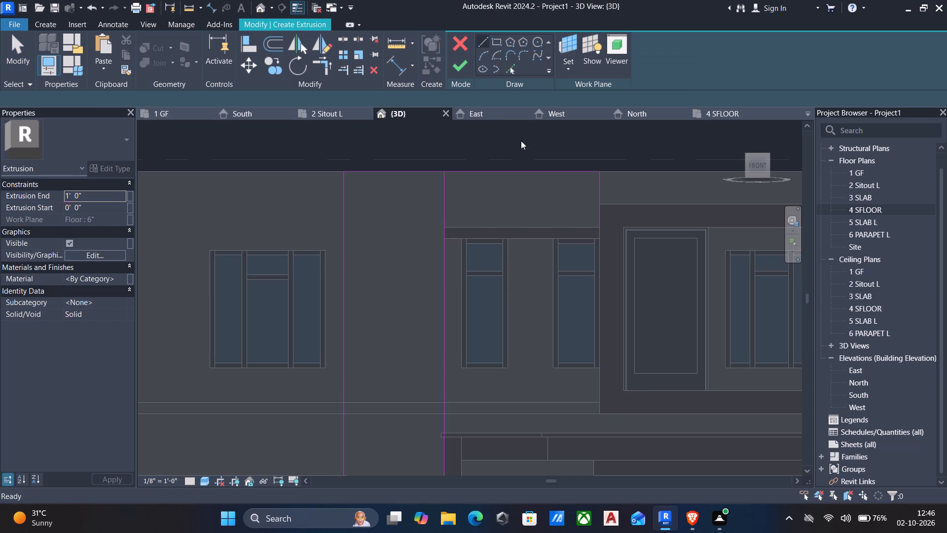
pyautogui.click(573, 228)
pyautogui.click(526, 225)
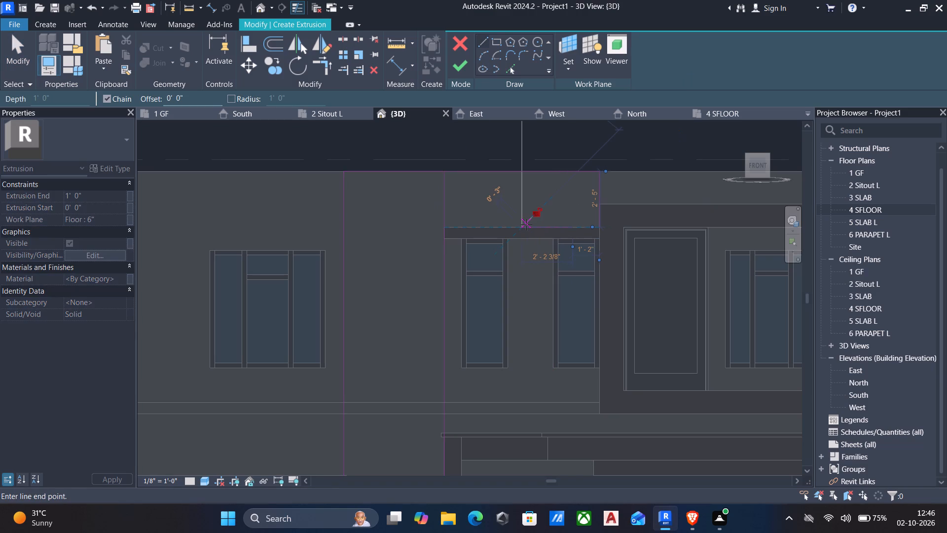
pyautogui.press('Escape')
pyautogui.press('Escape')
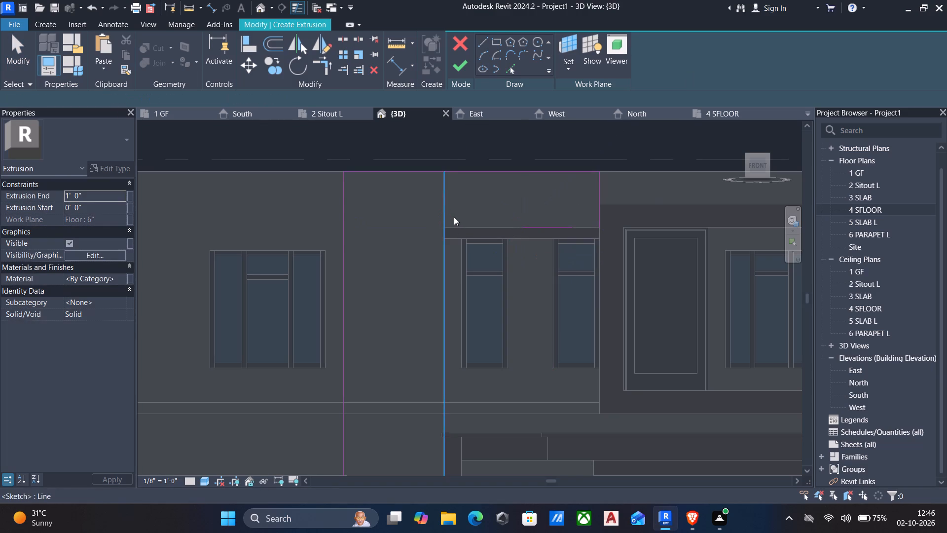
# Trim the line above the shade to corners with the rectangle's porch-side edge and the short vertical line, forming an inverted-L profile.
pyautogui.write('tr')
pyautogui.click(441, 257)
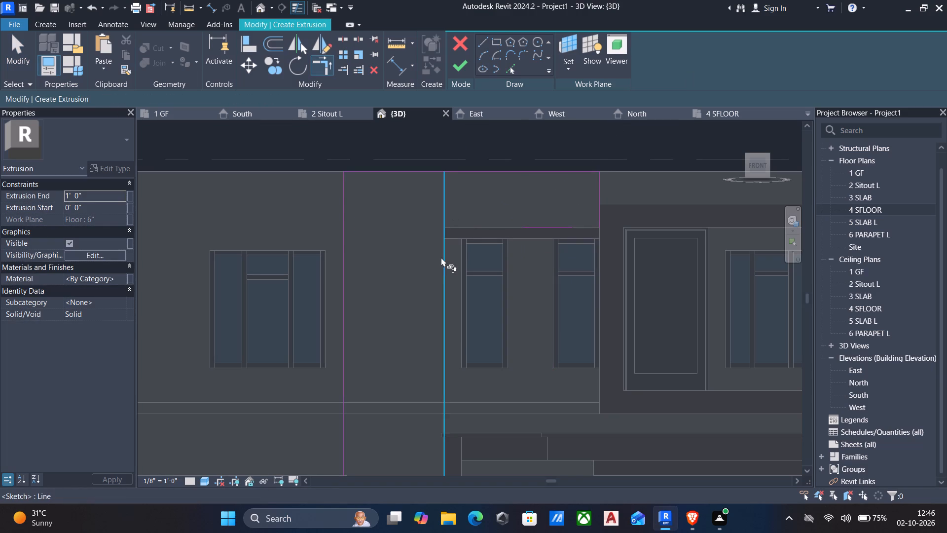
pyautogui.click(545, 224)
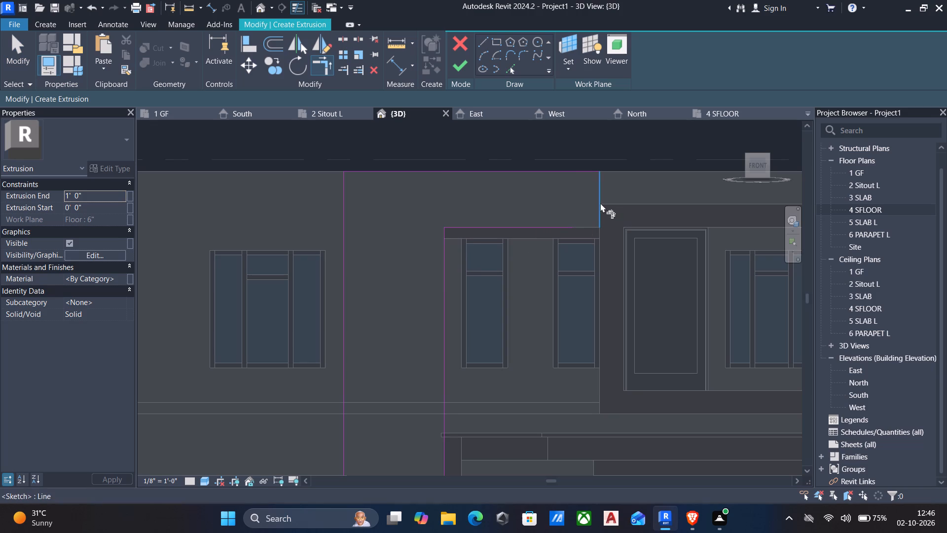
pyautogui.click(600, 203)
pyautogui.click(561, 228)
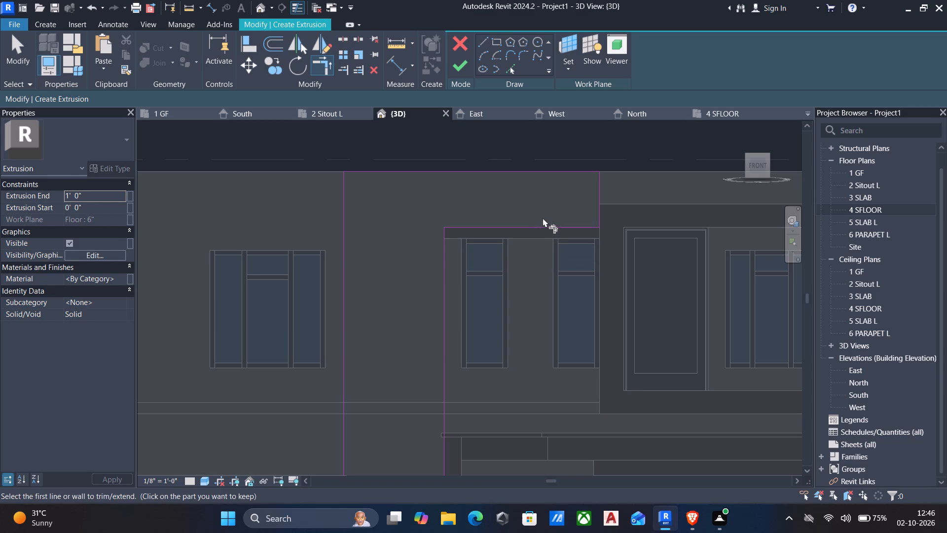
pyautogui.scroll(-3, 496, 49)
# Finish the extrusion sketch, set its Extrusion End to 3", and finish the in-place model.
pyautogui.click(461, 66)
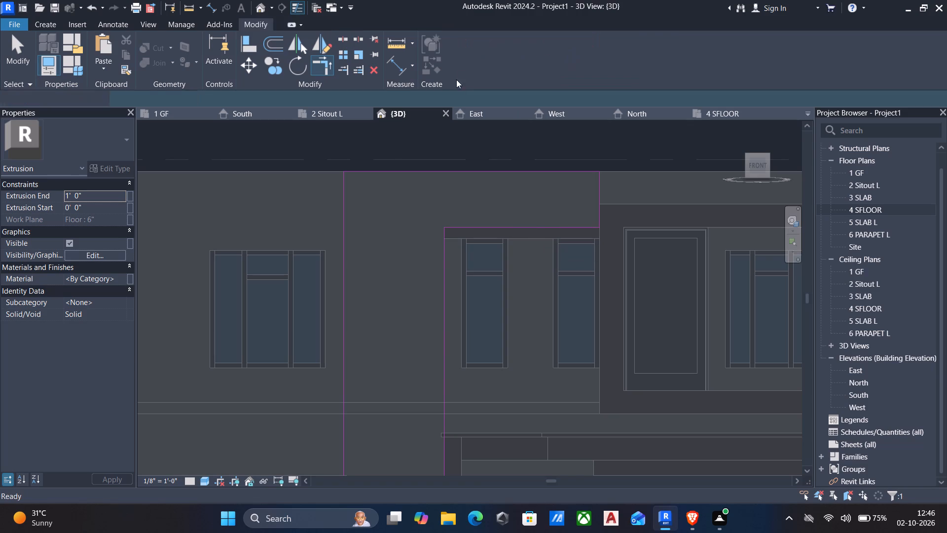
pyautogui.click(102, 197)
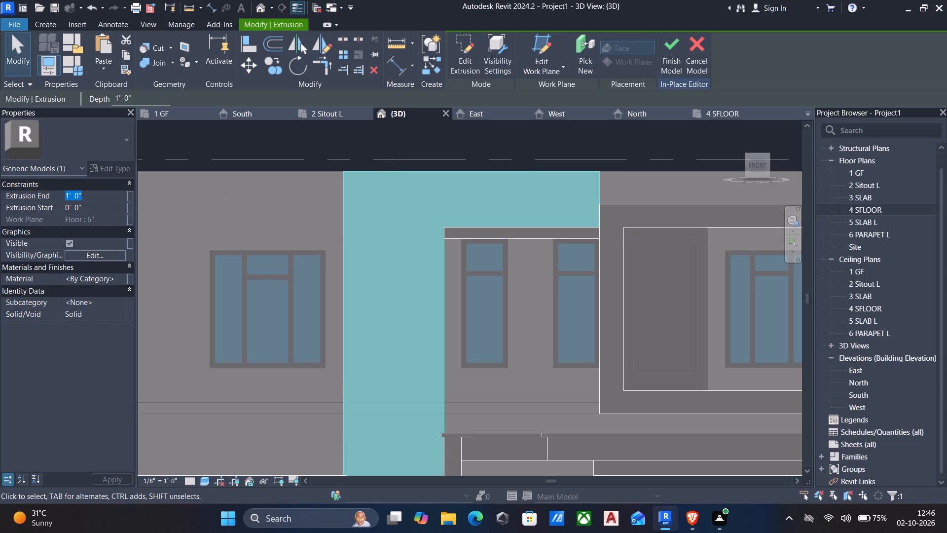
pyautogui.press('3')
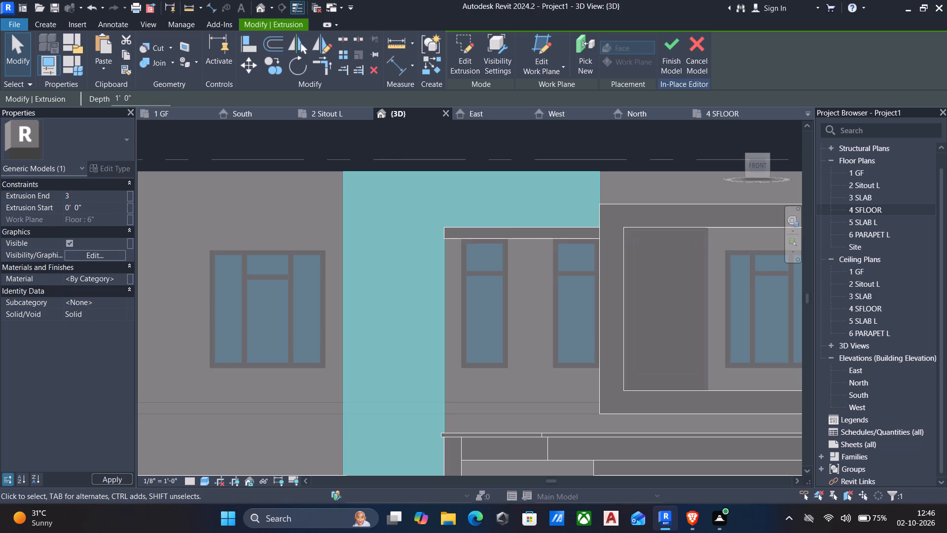
pyautogui.hotkey('shift', '"')
pyautogui.press('Return')
pyautogui.click(665, 46)
# Examine the new facade extrusion and its fit with the parapet, shade and balcony from several 3D angles.
pyautogui.scroll(-5, 501, 278)
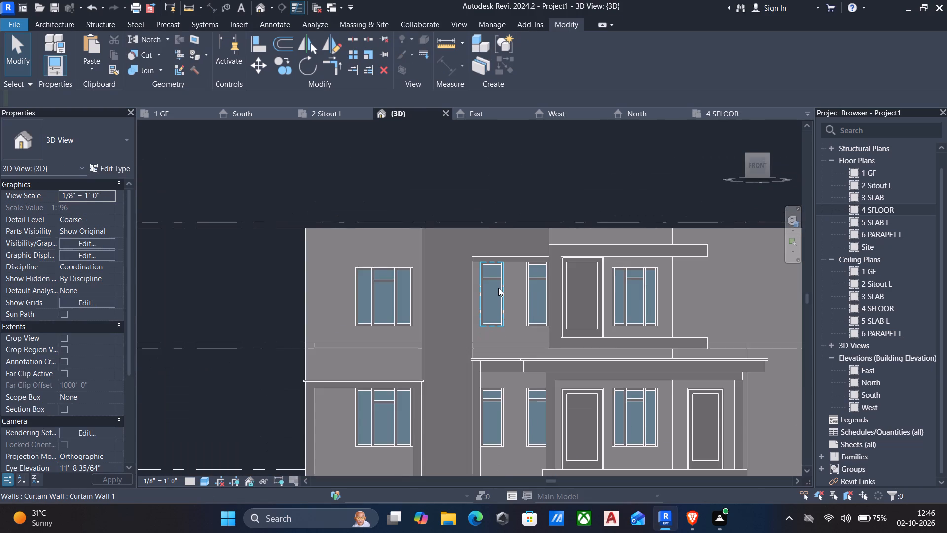
pyautogui.keyDown('shift'); pyautogui.moveTo(498, 288); pyautogui.dragTo(614, 362, button='middle'); pyautogui.keyUp('shift')
pyautogui.scroll(3, 598, 396)
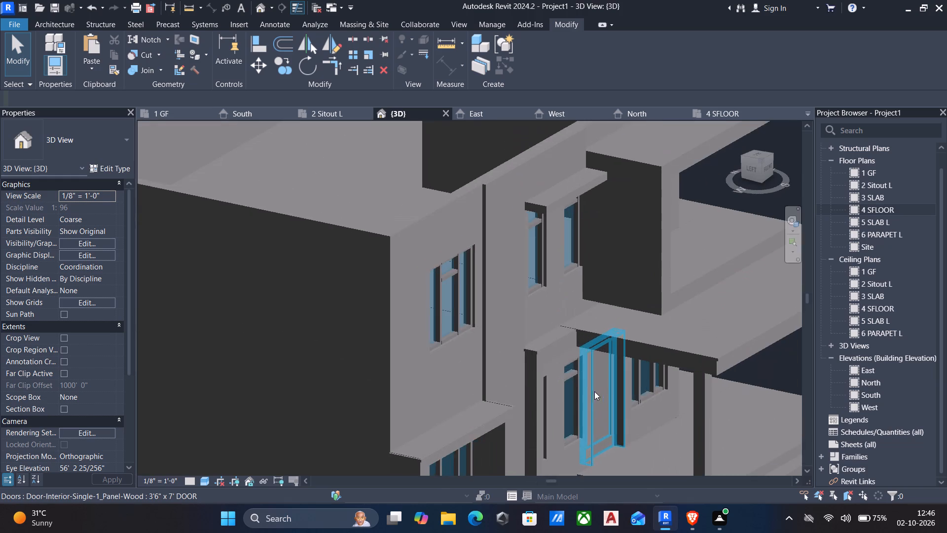
pyautogui.keyDown('shift'); pyautogui.moveTo(555, 365); pyautogui.dragTo(507, 365, button='middle'); pyautogui.keyUp('shift')
pyautogui.keyDown('shift'); pyautogui.middleClick(506, 365); pyautogui.keyUp('shift')
pyautogui.keyDown('shift'); pyautogui.scroll(-4, 506, 365); pyautogui.keyUp('shift')
pyautogui.moveTo(489, 365); pyautogui.dragTo(467, 348, button='middle')
pyautogui.keyDown('shift'); pyautogui.moveTo(498, 333); pyautogui.dragTo(448, 345, button='middle'); pyautogui.keyUp('shift')
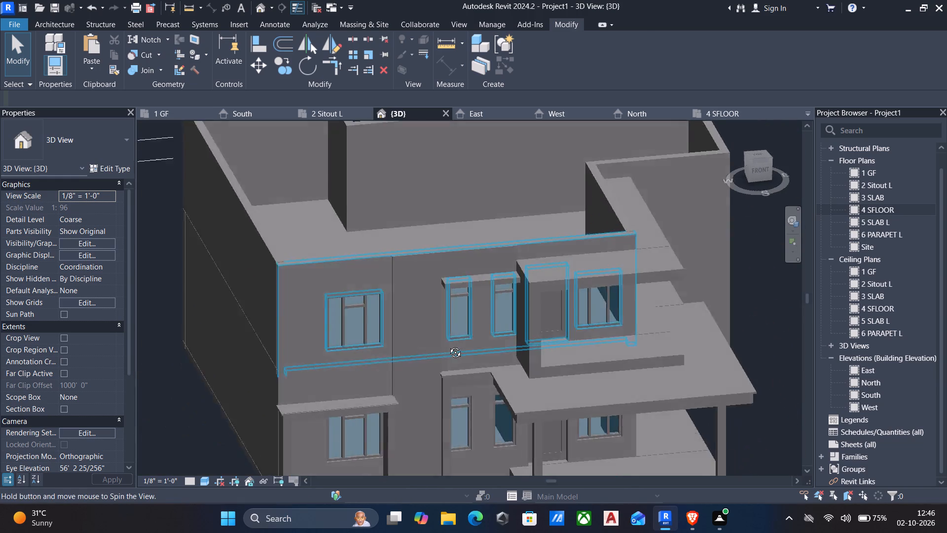
pyautogui.keyDown('shift'); pyautogui.moveTo(448, 345); pyautogui.dragTo(342, 334, button='middle'); pyautogui.keyUp('shift')
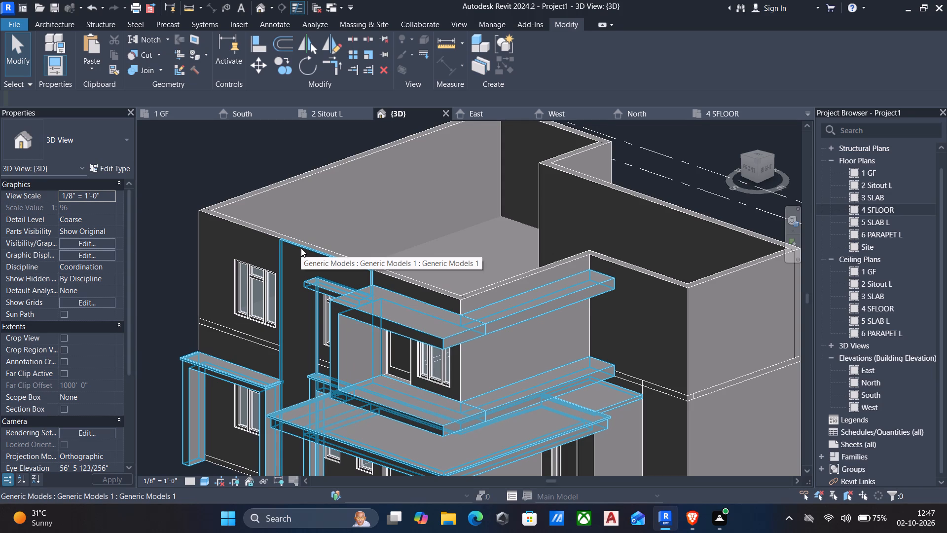
# Lower the top face of the new inverted-L facade extrusion slightly below the parapet's top edge.
pyautogui.scroll(3, 301, 248)
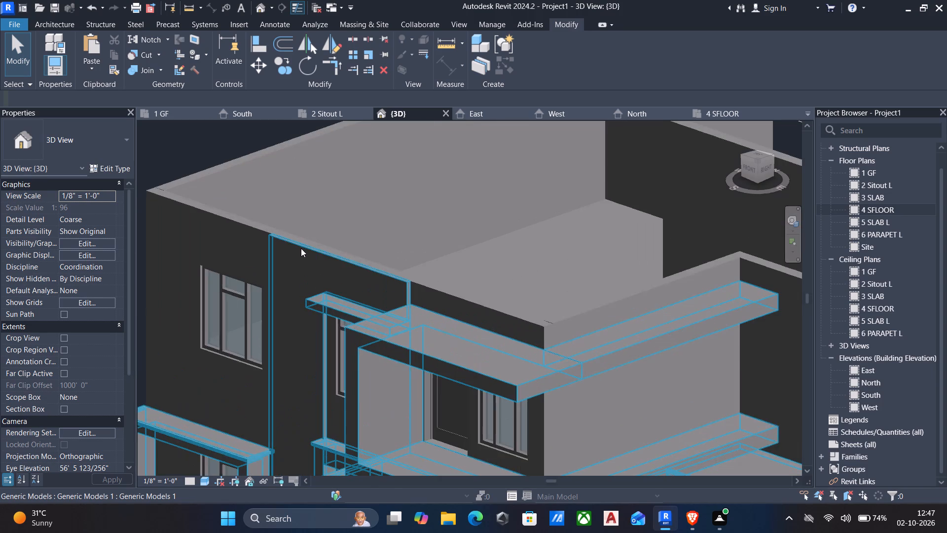
pyautogui.click(298, 245)
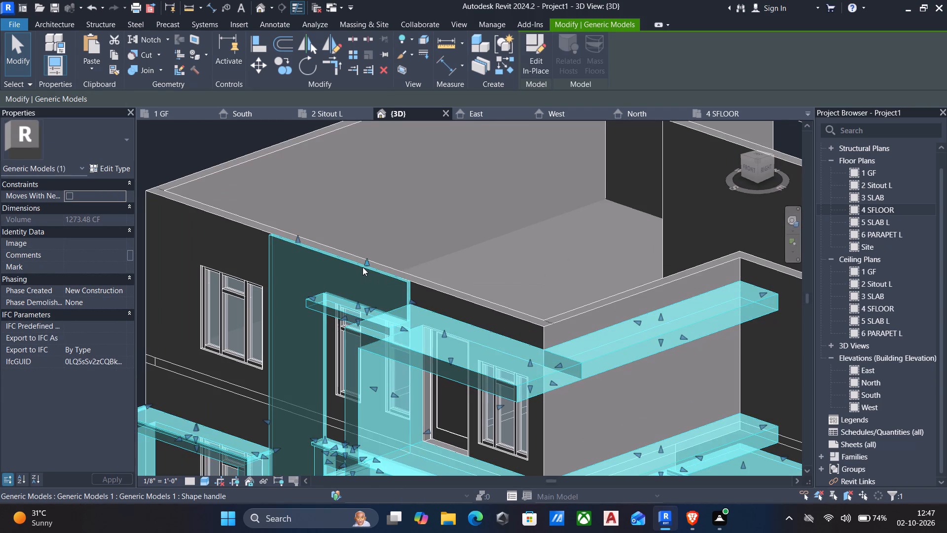
pyautogui.moveTo(364, 266); pyautogui.dragTo(362, 282)
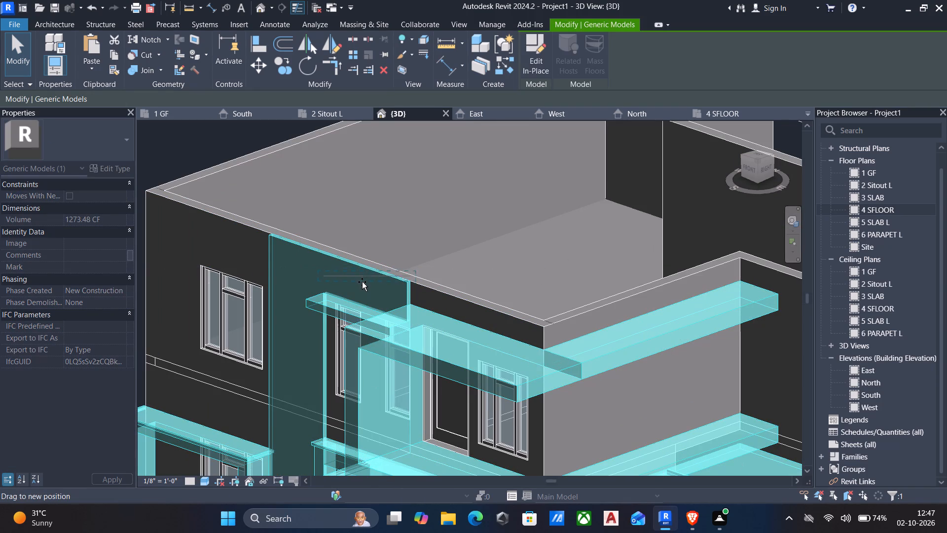
pyautogui.moveTo(362, 282); pyautogui.dragTo(362, 282)
pyautogui.press('Escape')
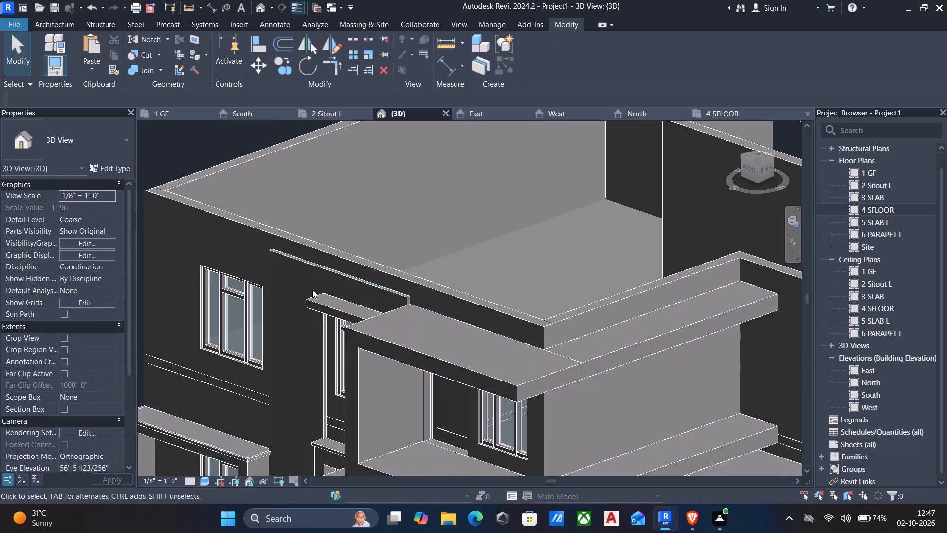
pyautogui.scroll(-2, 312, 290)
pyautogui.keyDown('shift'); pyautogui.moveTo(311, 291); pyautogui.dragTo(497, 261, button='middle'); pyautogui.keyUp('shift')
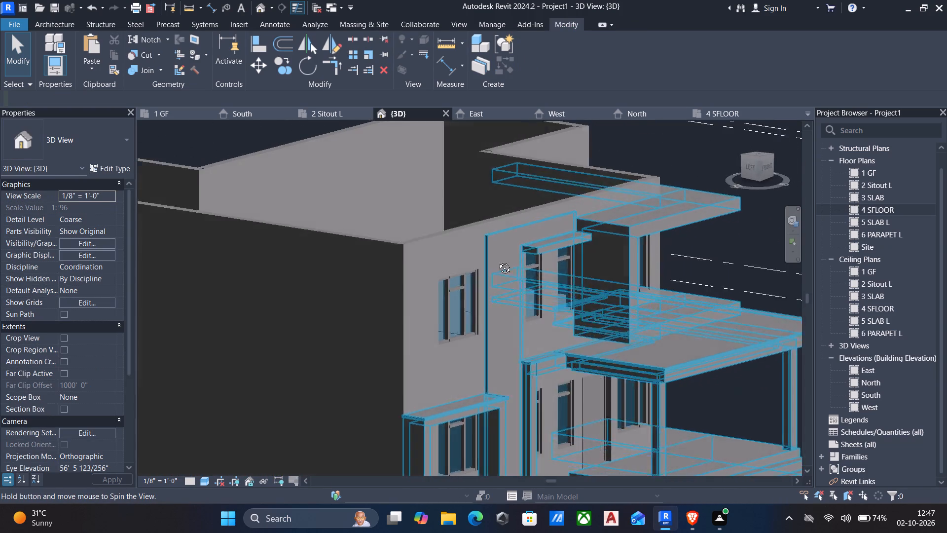
# Edit the facade generic model in place, start an extrusion, and set its work plane on top of the west parapet wall.
pyautogui.keyDown('shift'); pyautogui.moveTo(497, 261); pyautogui.dragTo(447, 326, button='middle'); pyautogui.keyUp('shift')
pyautogui.scroll(-2, 455, 309)
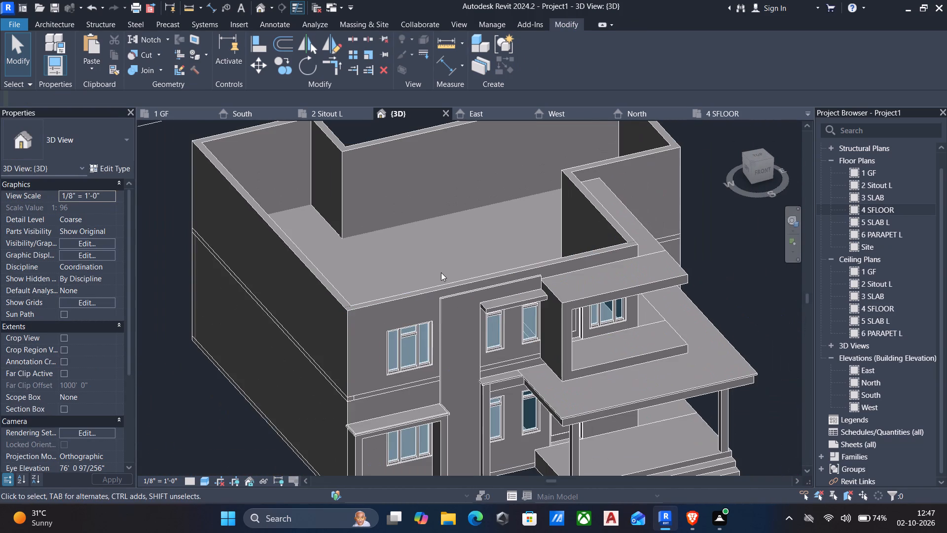
pyautogui.click(520, 286)
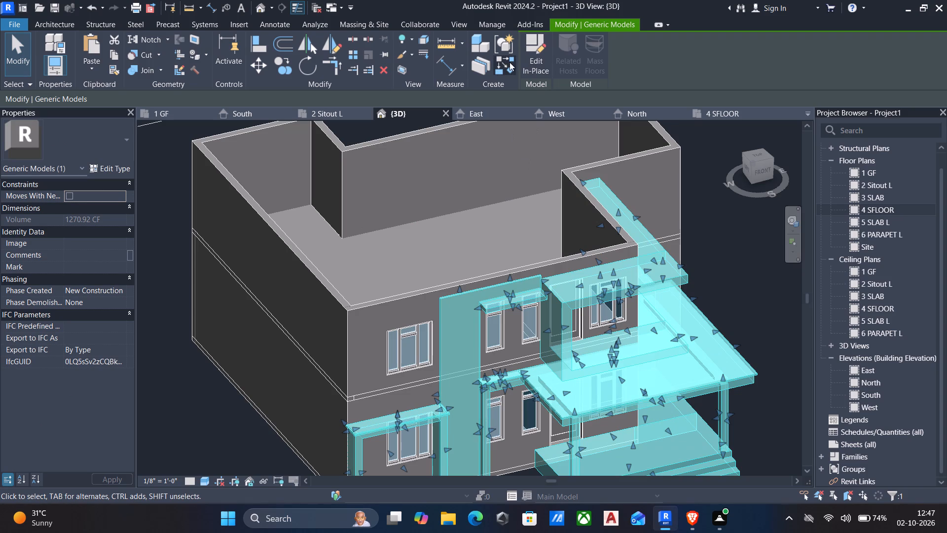
pyautogui.click(529, 57)
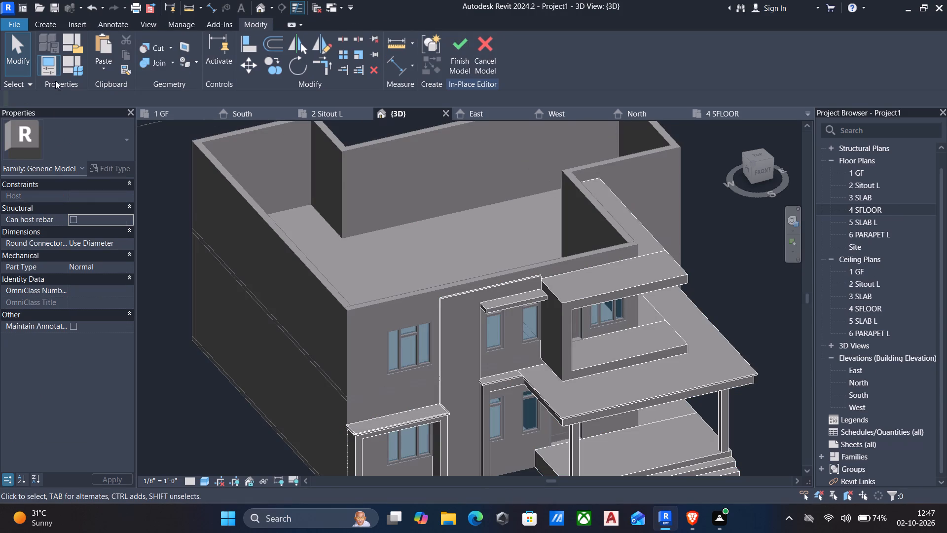
pyautogui.click(45, 24)
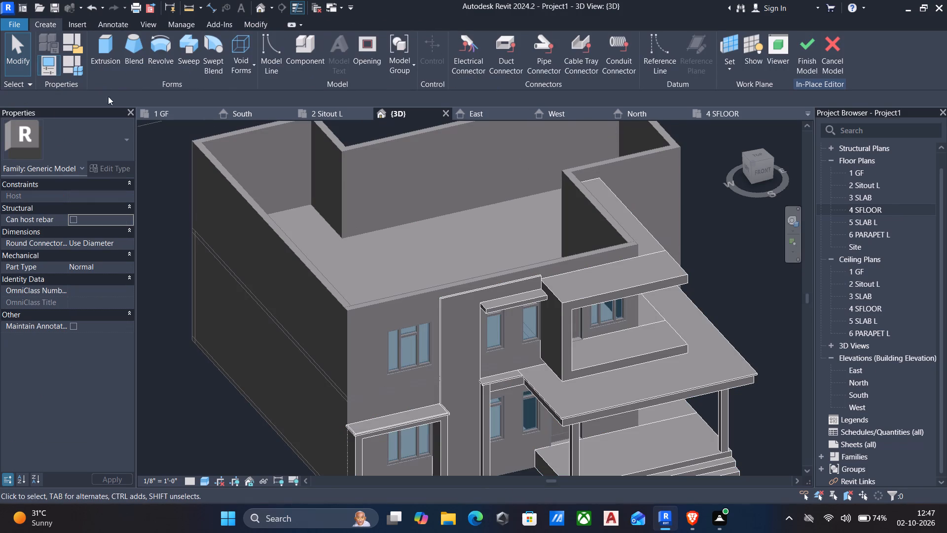
pyautogui.click(101, 46)
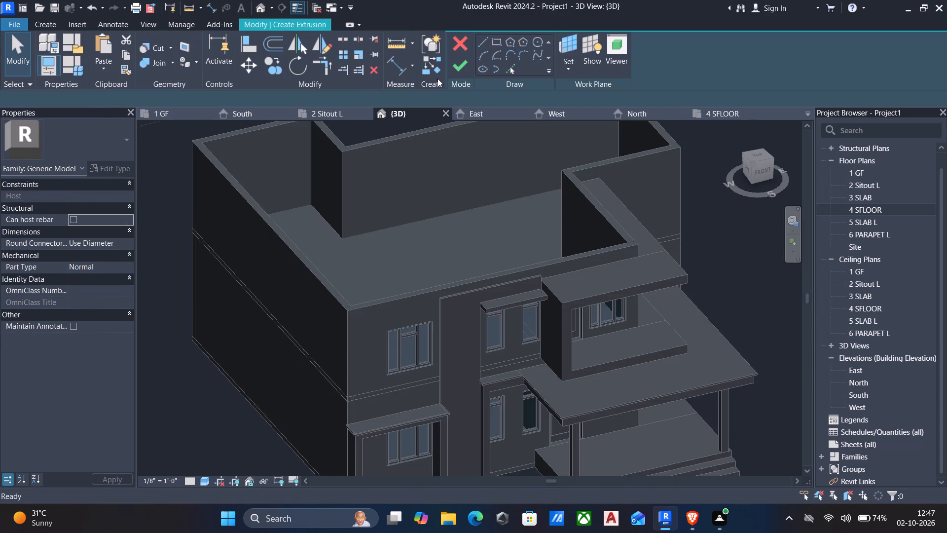
pyautogui.click(564, 71)
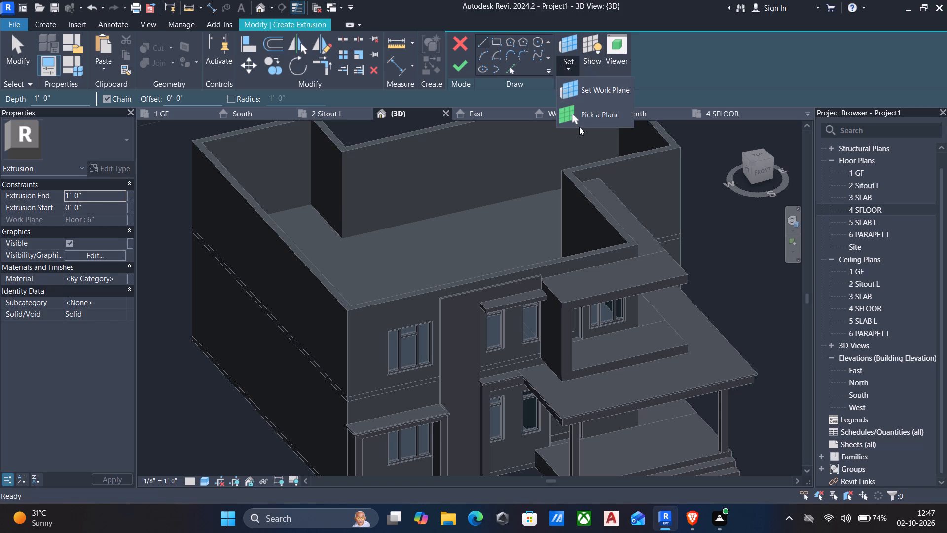
pyautogui.click(590, 113)
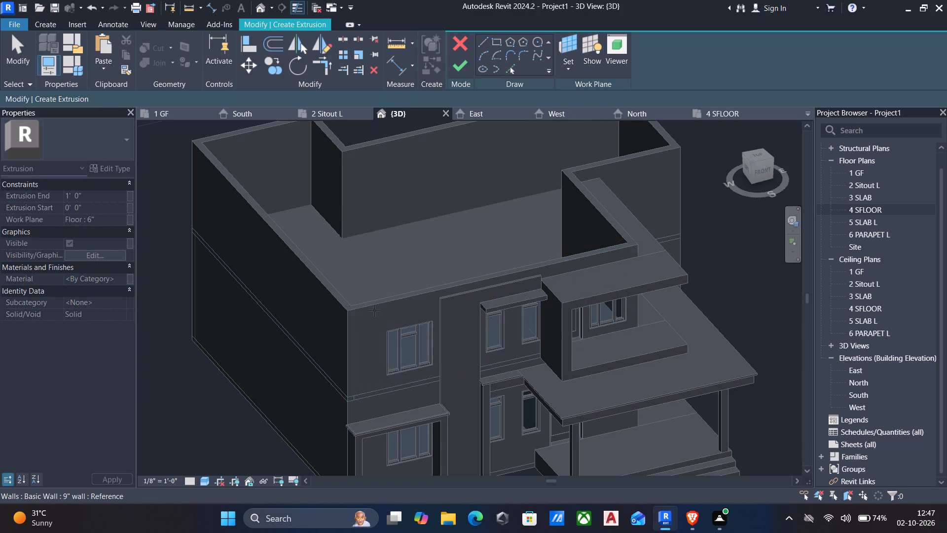
pyautogui.click(346, 303)
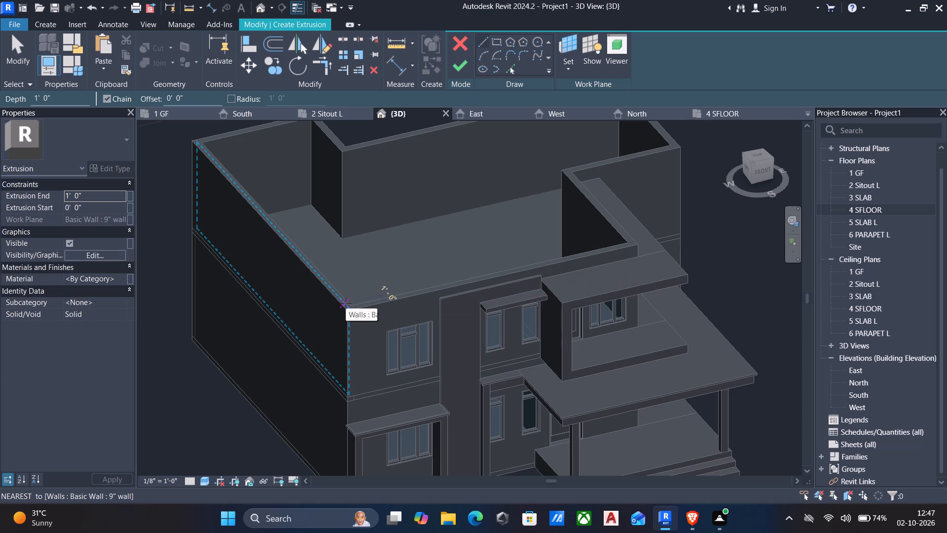
# In the top view, set a 3" Pick Lines offset and sketch lines inside and outside the west wall's outer edge.
pyautogui.scroll(-3, 239, 181)
pyautogui.scroll(1, 239, 181)
pyautogui.middleClick(239, 181)
pyautogui.moveTo(239, 181); pyautogui.dragTo(241, 196, button='middle')
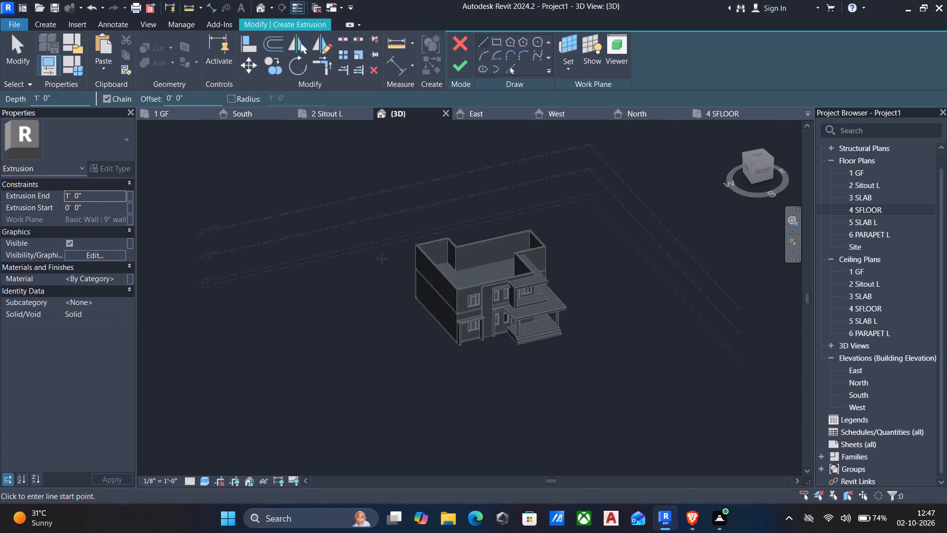
pyautogui.scroll(8, 454, 245)
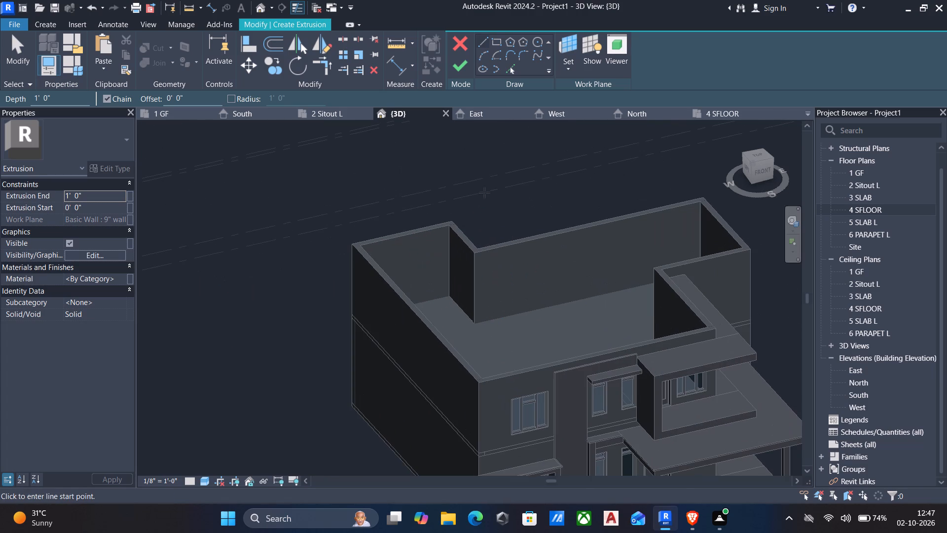
pyautogui.click(760, 152)
pyautogui.scroll(2, 428, 262)
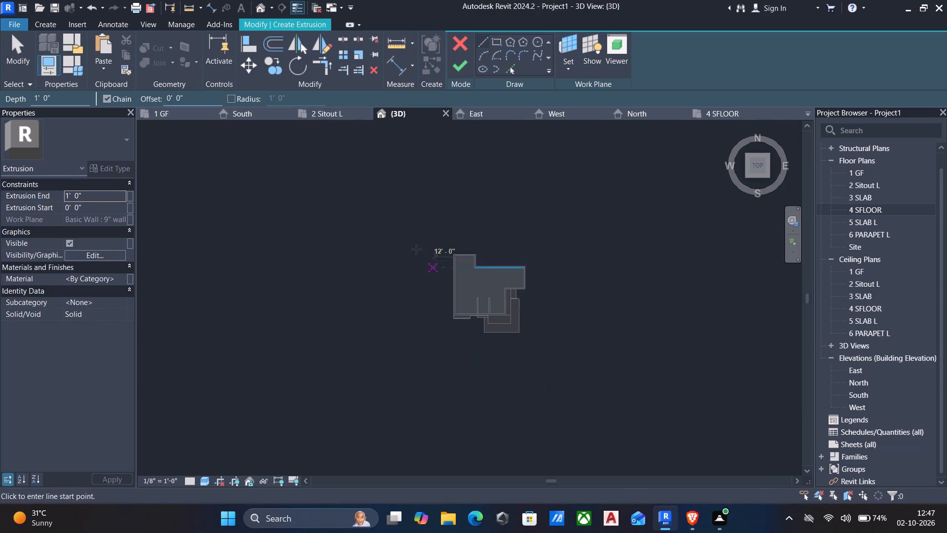
pyautogui.scroll(3, 416, 249)
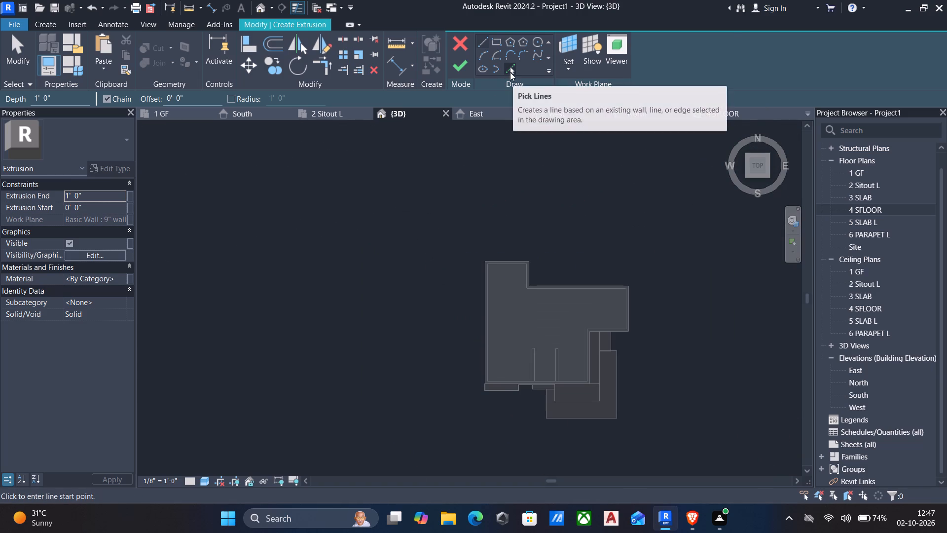
pyautogui.click(510, 72)
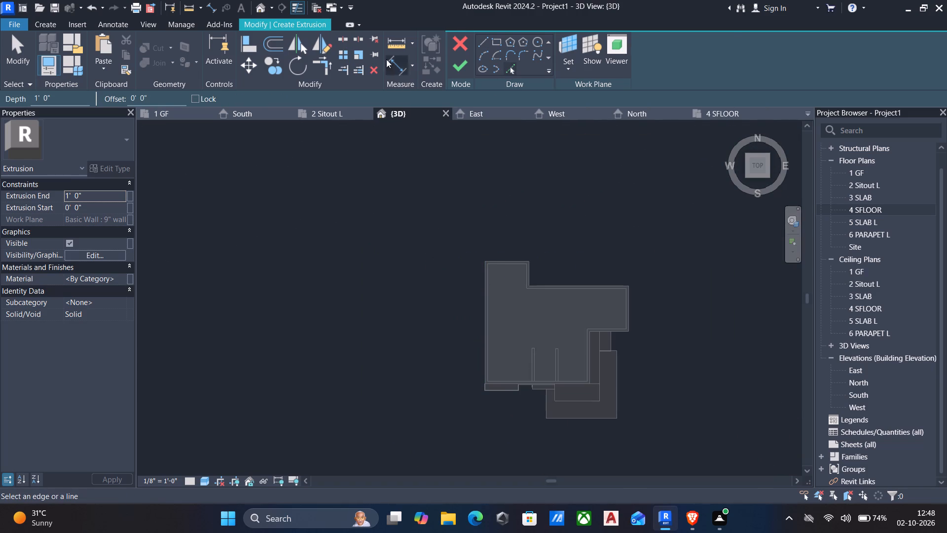
pyautogui.moveTo(167, 94); pyautogui.dragTo(0, 77)
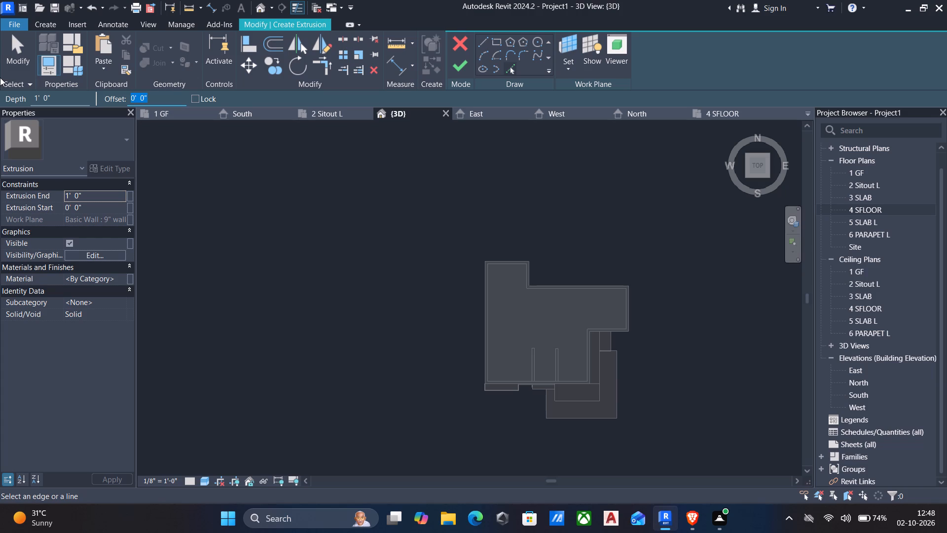
pyautogui.press('3')
pyautogui.hotkey('shift', '"')
pyautogui.scroll(3, 449, 303)
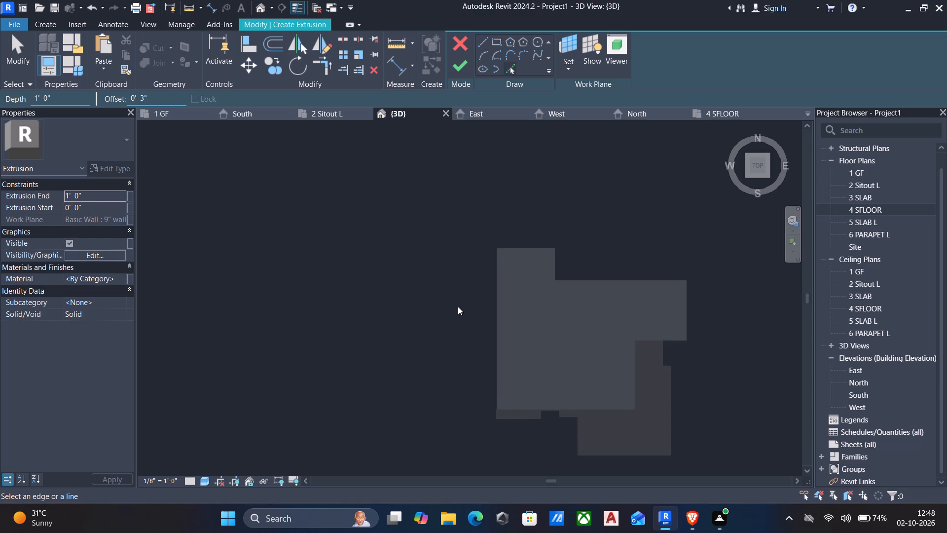
pyautogui.click(504, 326)
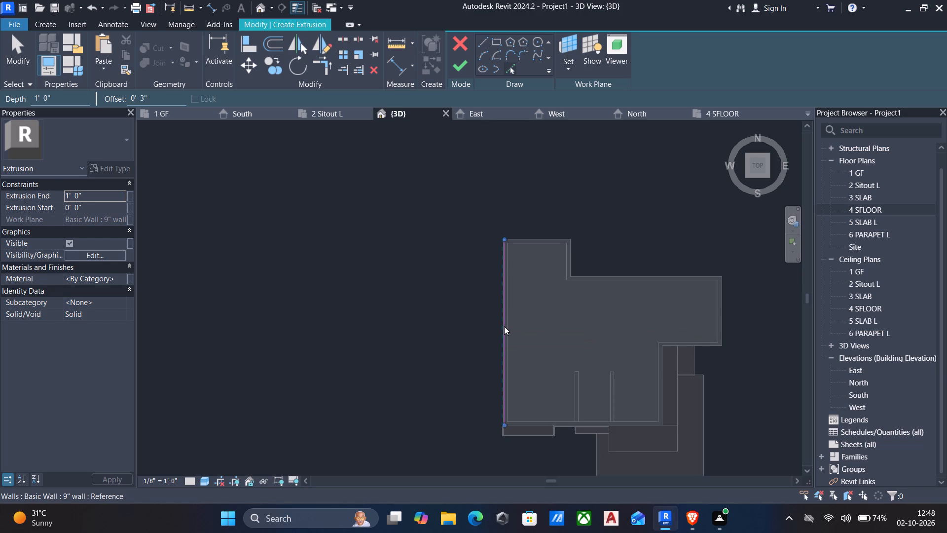
pyautogui.scroll(8, 534, 449)
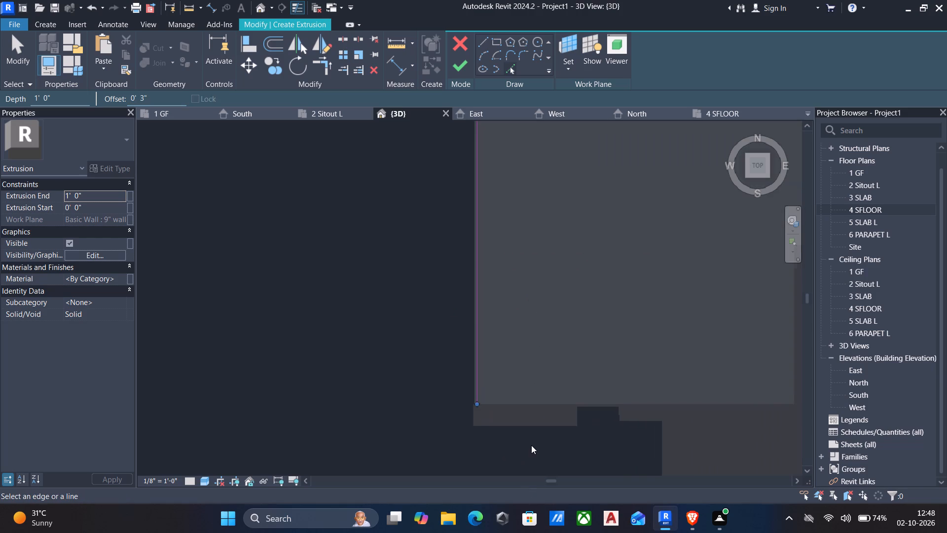
pyautogui.scroll(3, 498, 412)
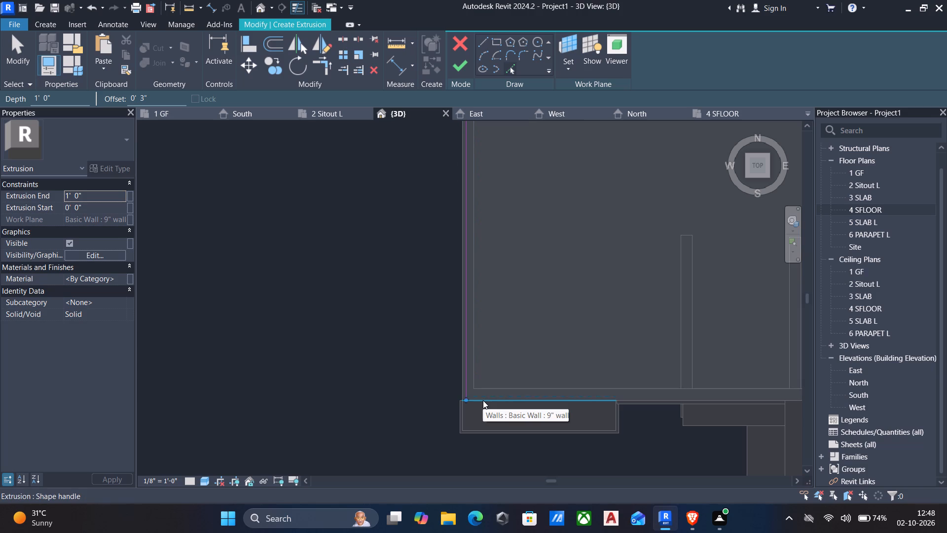
pyautogui.press('space')
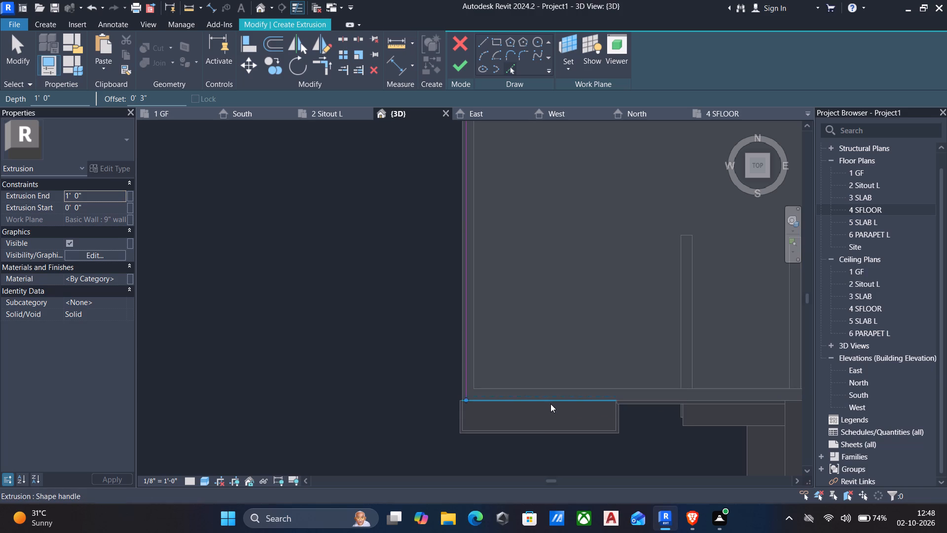
pyautogui.scroll(5, 551, 398)
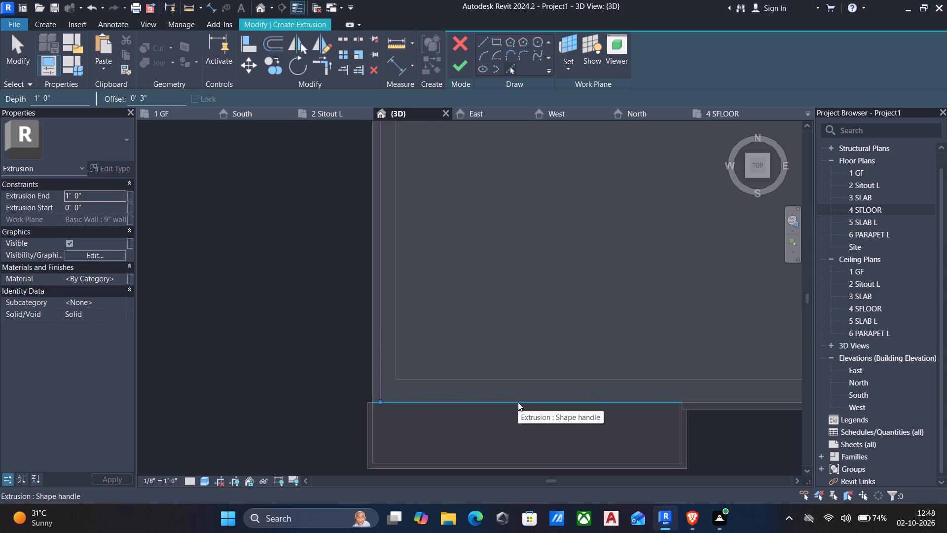
pyautogui.click(368, 391)
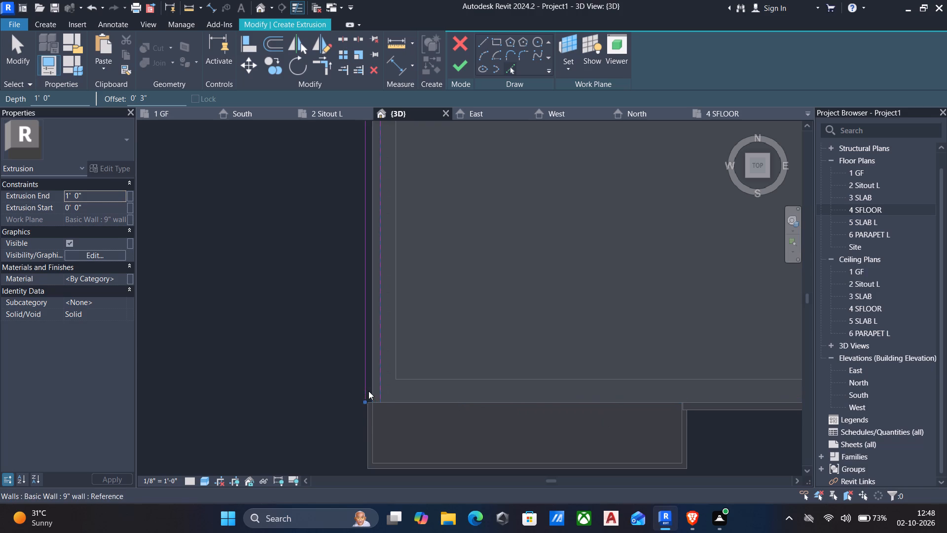
# Sketch 3" offset lines outside the front edges along the window shade and the inverted-L facade extrusion.
pyautogui.click(412, 405)
pyautogui.scroll(-5, 426, 418)
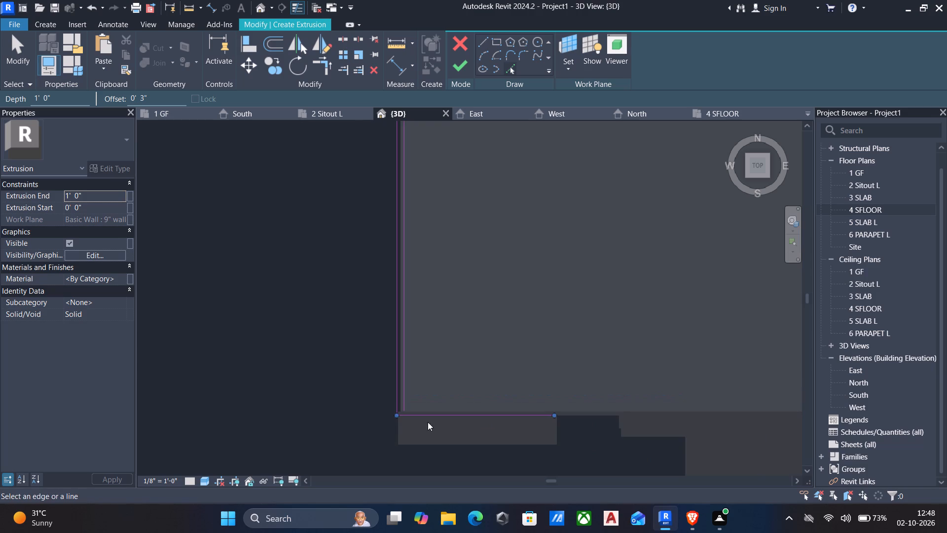
pyautogui.click(596, 417)
pyautogui.scroll(-4, 615, 419)
pyautogui.moveTo(616, 420); pyautogui.dragTo(509, 403, button='middle')
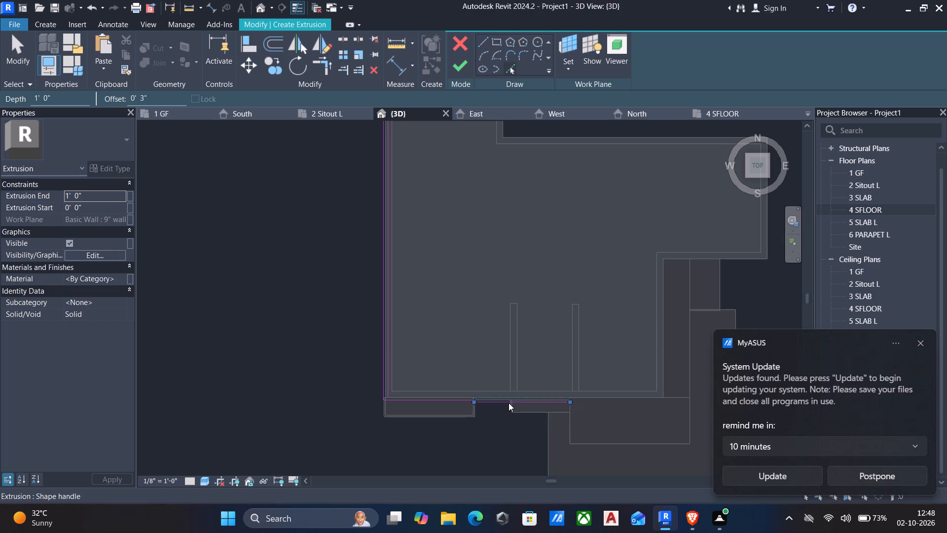
pyautogui.moveTo(529, 412); pyautogui.dragTo(398, 413, button='middle')
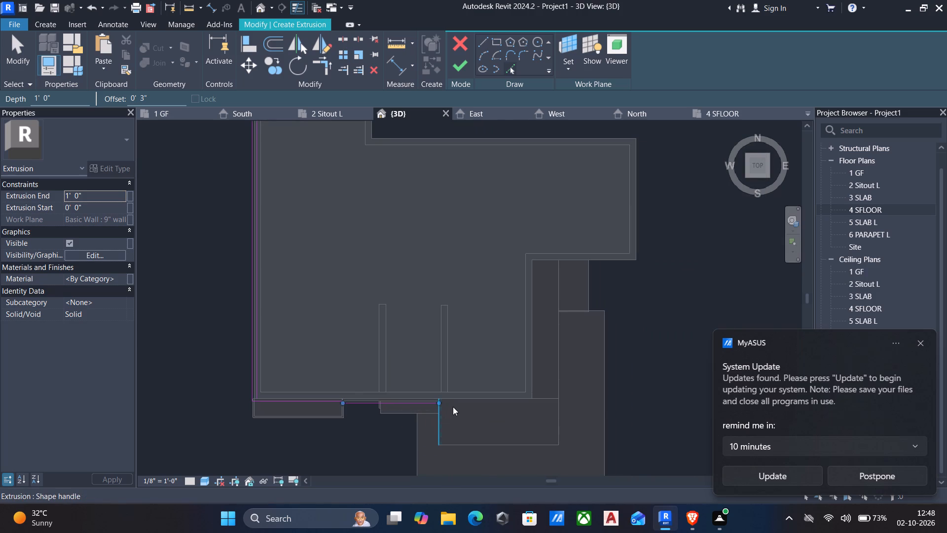
# Sketch 3" outward offset lines along the north parapet edges, the step between them, and the east wing's east and south edges.
pyautogui.scroll(-1, 349, 393)
pyautogui.moveTo(270, 293); pyautogui.dragTo(280, 361, button='middle')
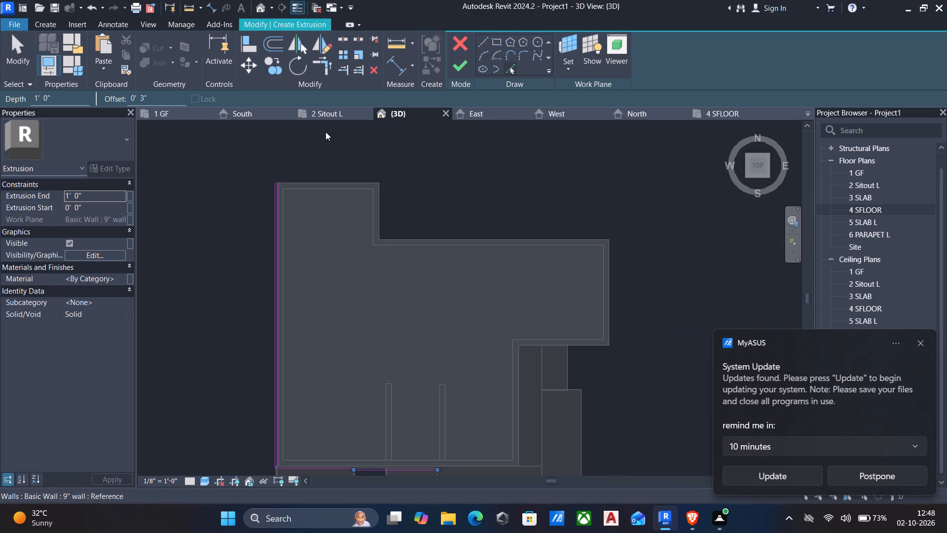
pyautogui.click(303, 182)
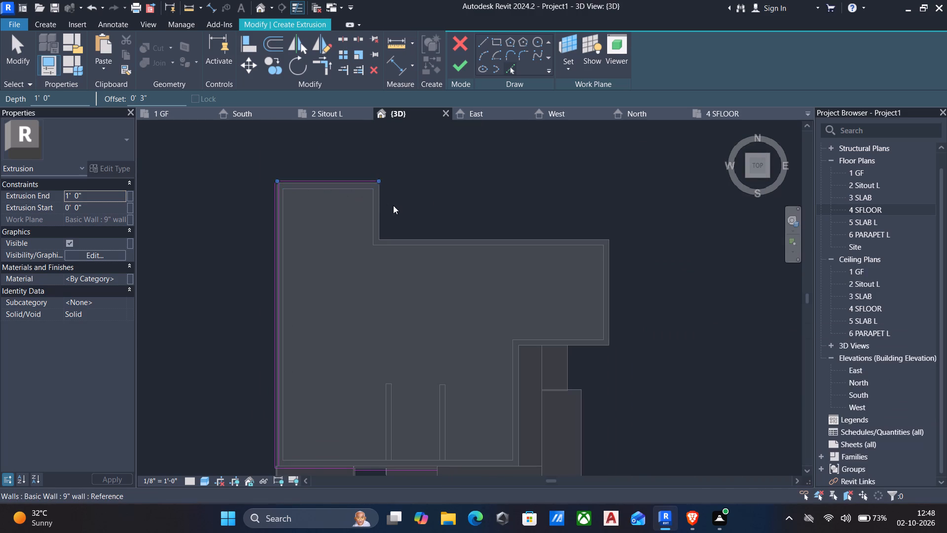
pyautogui.click(383, 211)
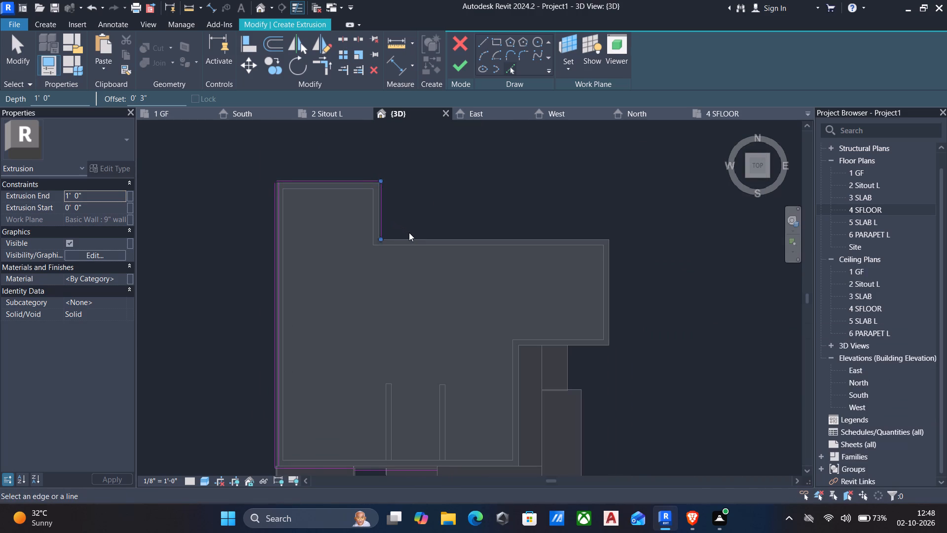
pyautogui.click(409, 235)
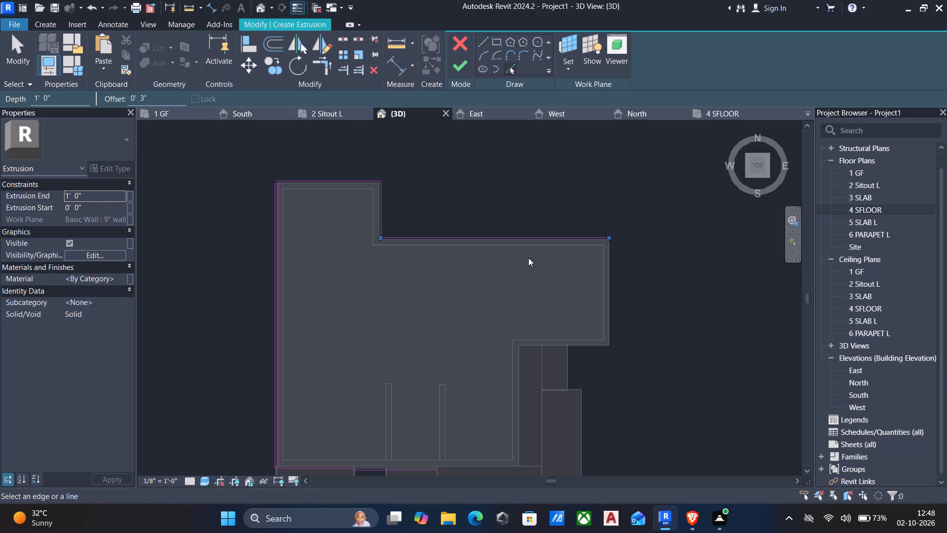
pyautogui.click(610, 289)
pyautogui.click(587, 350)
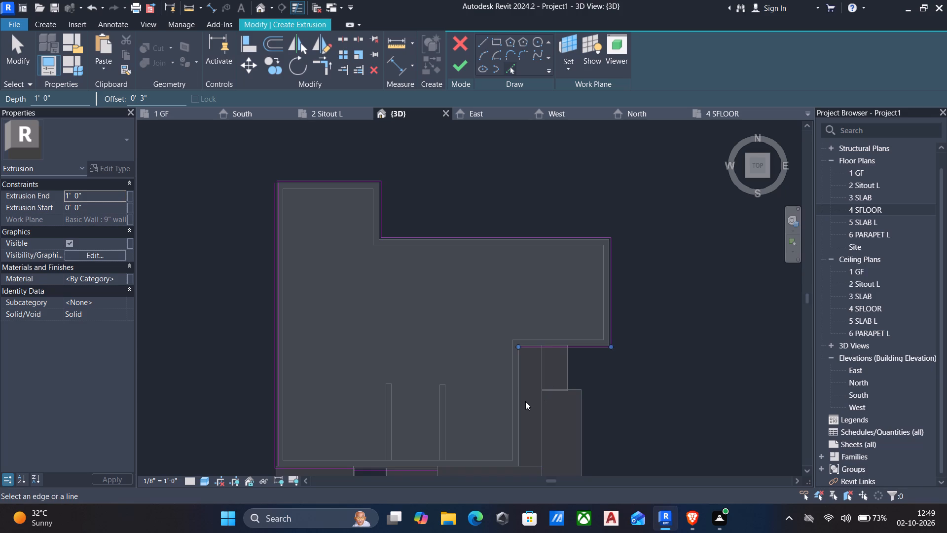
# Delete the extra inner sketch line along the west wall, keeping the one offset outward.
pyautogui.scroll(-2, 534, 390)
pyautogui.moveTo(534, 390); pyautogui.dragTo(501, 266, button='middle')
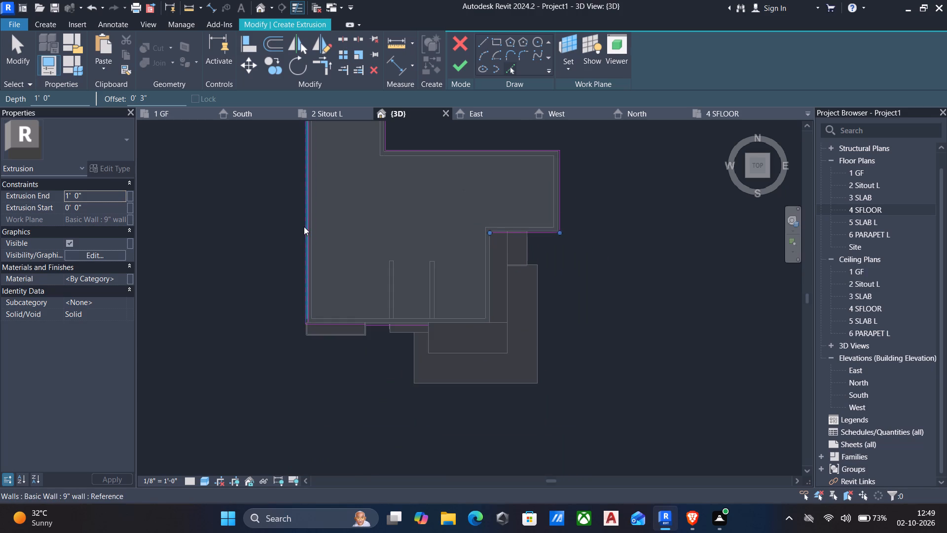
pyautogui.press('Escape')
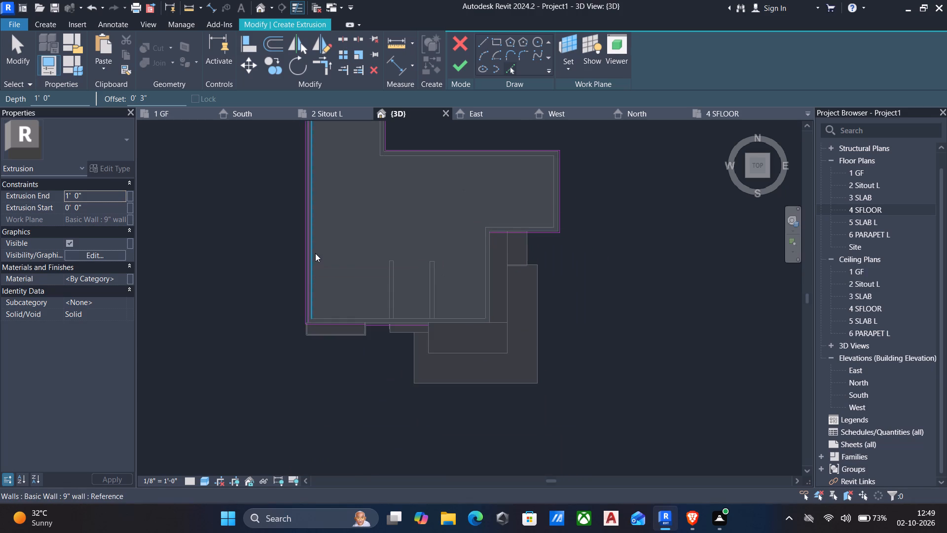
pyautogui.scroll(5, 313, 255)
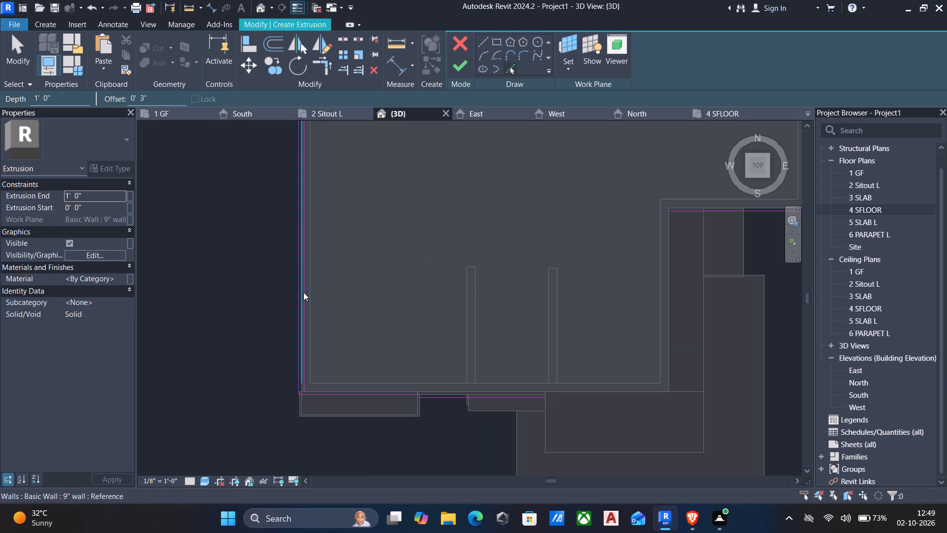
pyautogui.scroll(5, 305, 292)
pyautogui.press('Escape')
pyautogui.click(301, 290)
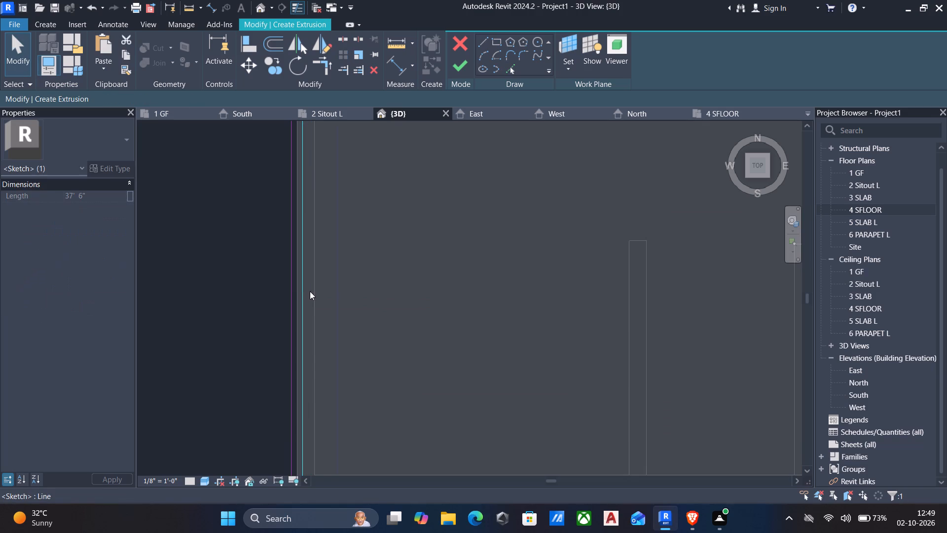
pyautogui.press('Delete')
pyautogui.scroll(-4, 372, 310)
pyautogui.scroll(-4, 430, 301)
pyautogui.moveTo(459, 305); pyautogui.dragTo(347, 270, button='middle')
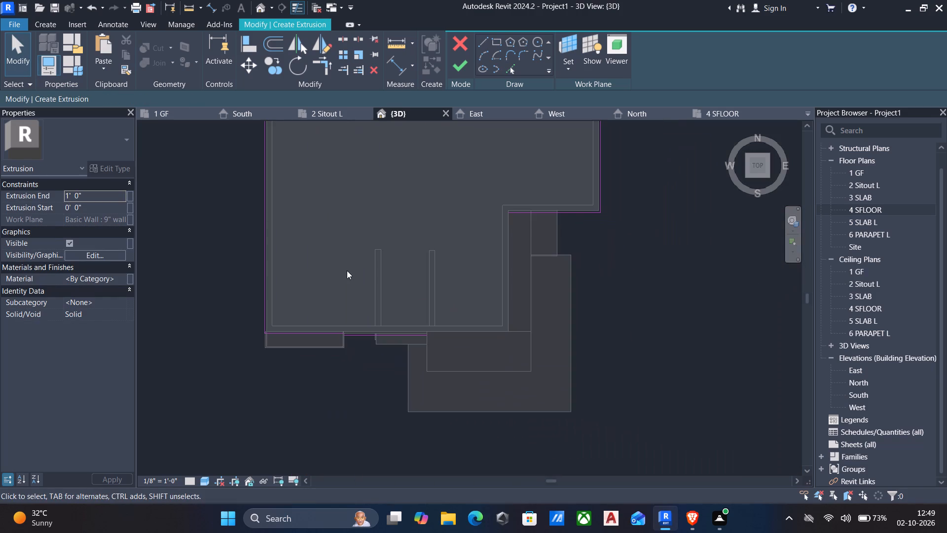
# Set a 3" Pick Lines offset and sketch a second line 3" inside the front sketch line along the window shade.
pyautogui.scroll(3, 424, 330)
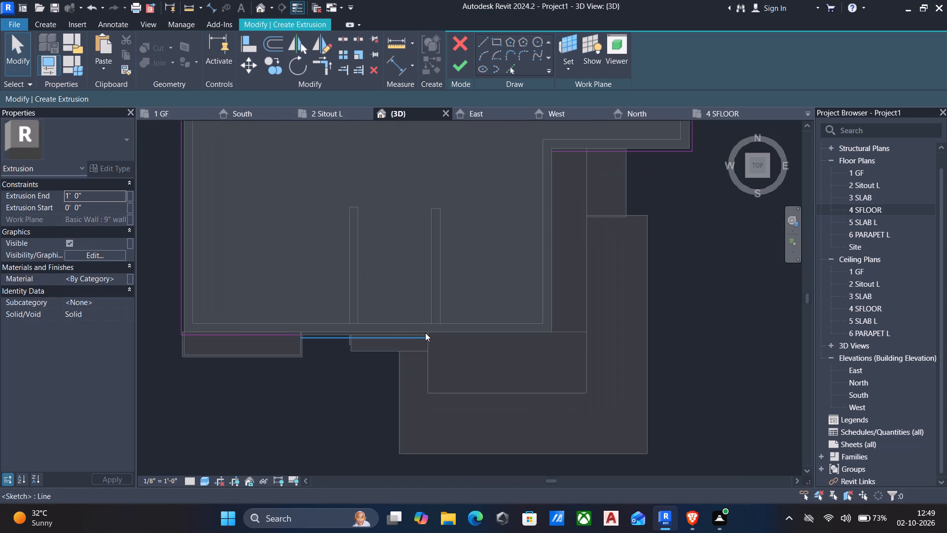
pyautogui.scroll(5, 394, 336)
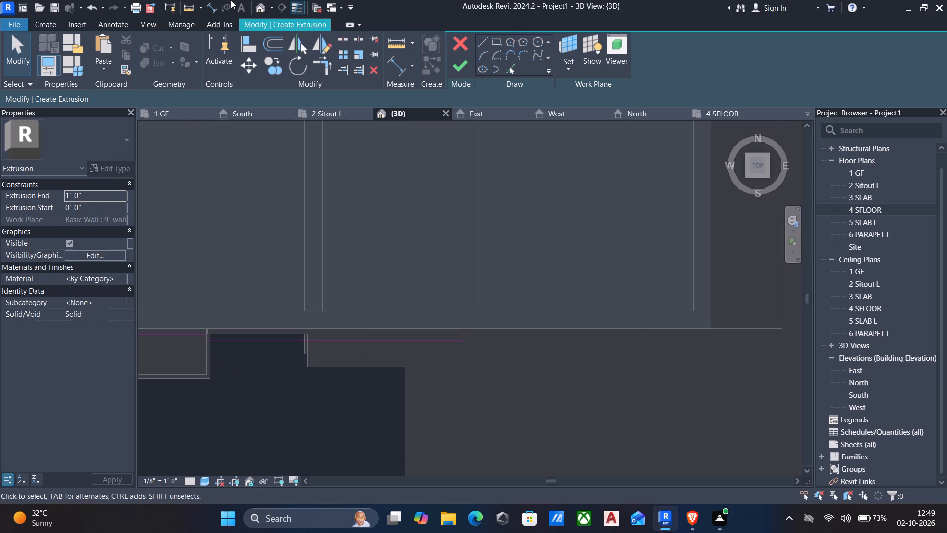
pyautogui.click(512, 72)
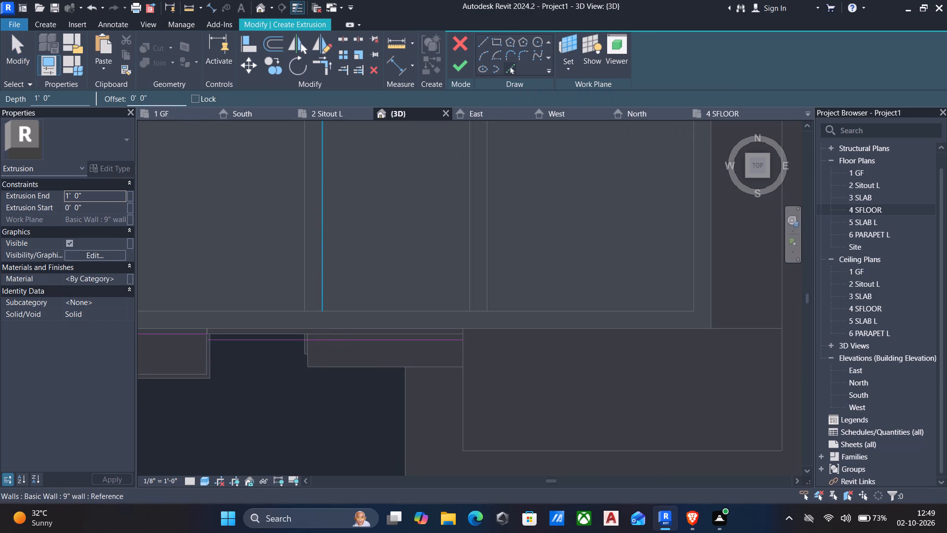
pyautogui.click(147, 98)
pyautogui.moveTo(171, 98); pyautogui.dragTo(0, 89)
pyautogui.write('3"')
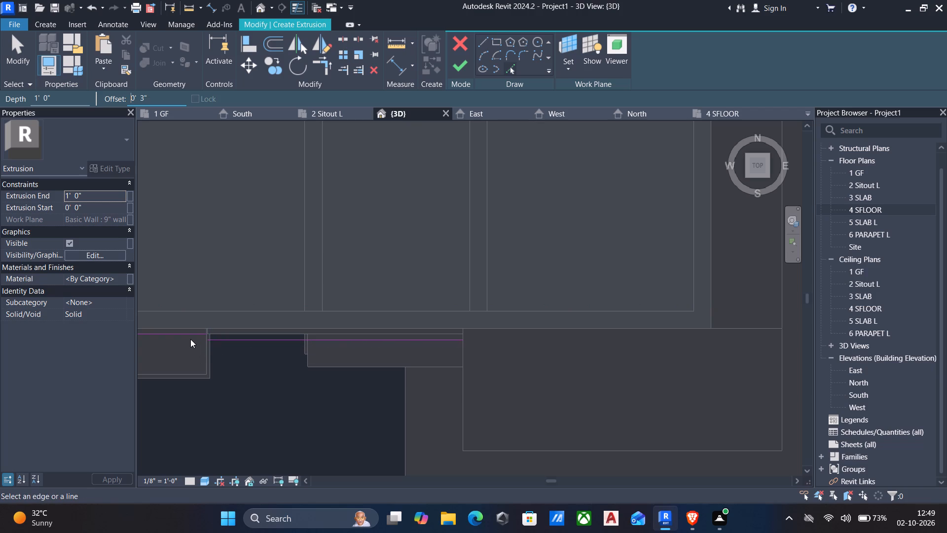
pyautogui.scroll(3, 173, 334)
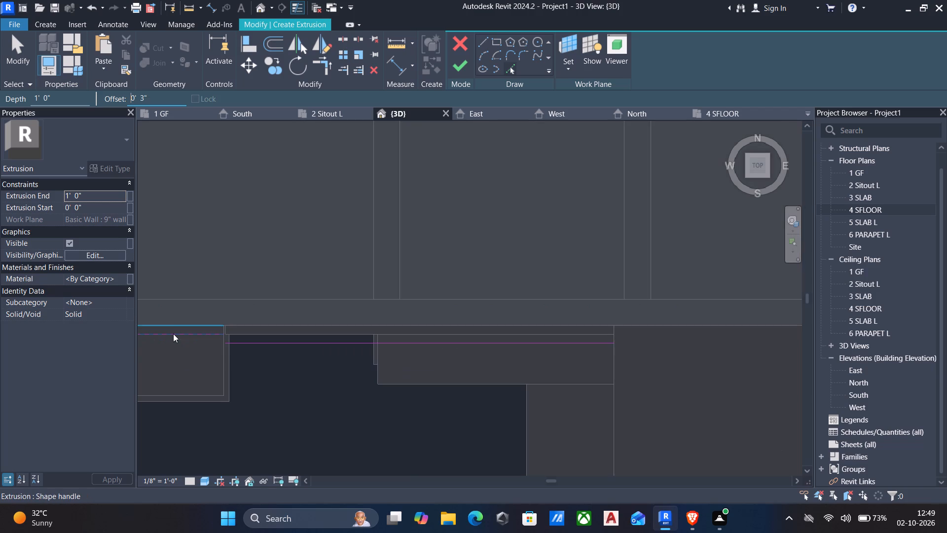
pyautogui.click(173, 334)
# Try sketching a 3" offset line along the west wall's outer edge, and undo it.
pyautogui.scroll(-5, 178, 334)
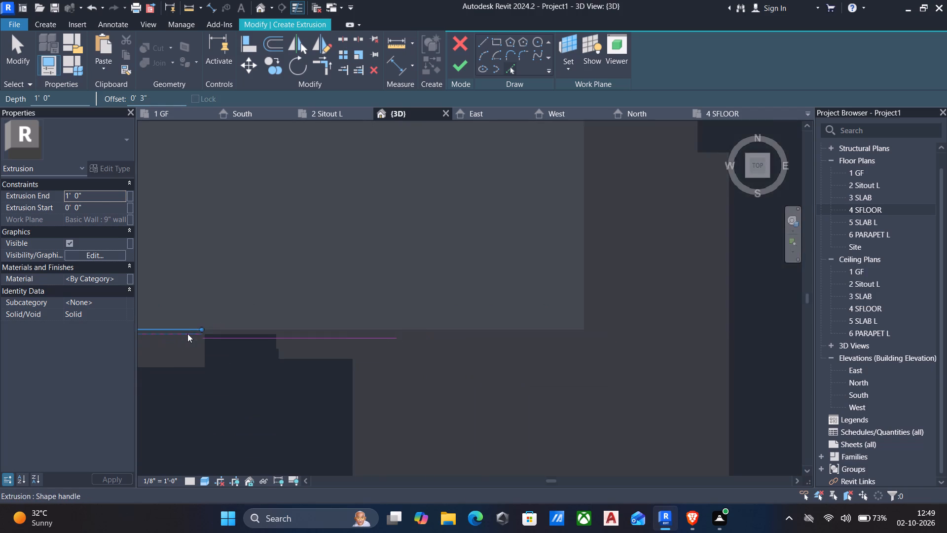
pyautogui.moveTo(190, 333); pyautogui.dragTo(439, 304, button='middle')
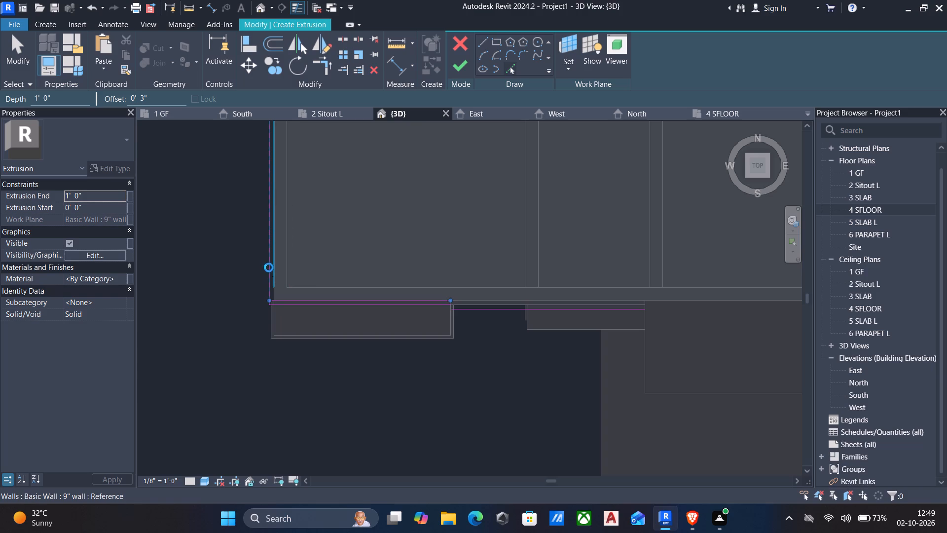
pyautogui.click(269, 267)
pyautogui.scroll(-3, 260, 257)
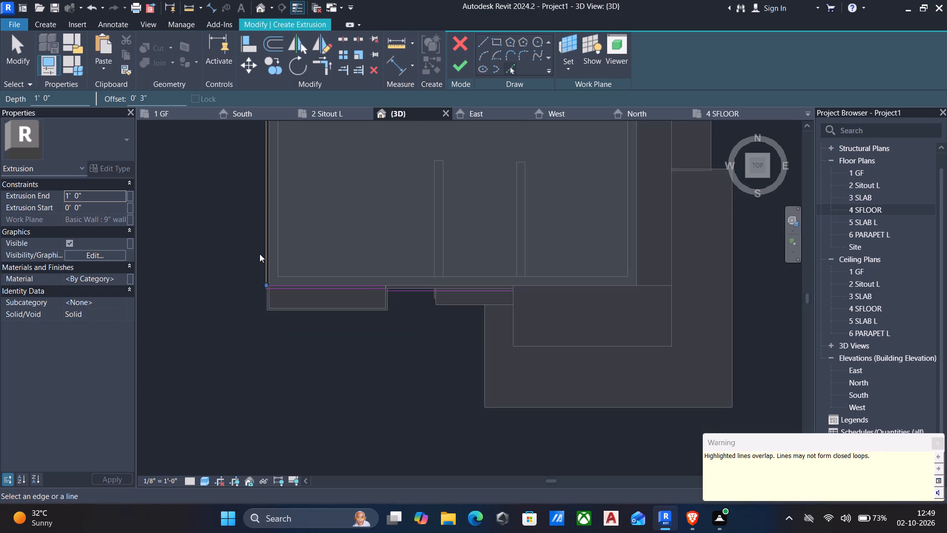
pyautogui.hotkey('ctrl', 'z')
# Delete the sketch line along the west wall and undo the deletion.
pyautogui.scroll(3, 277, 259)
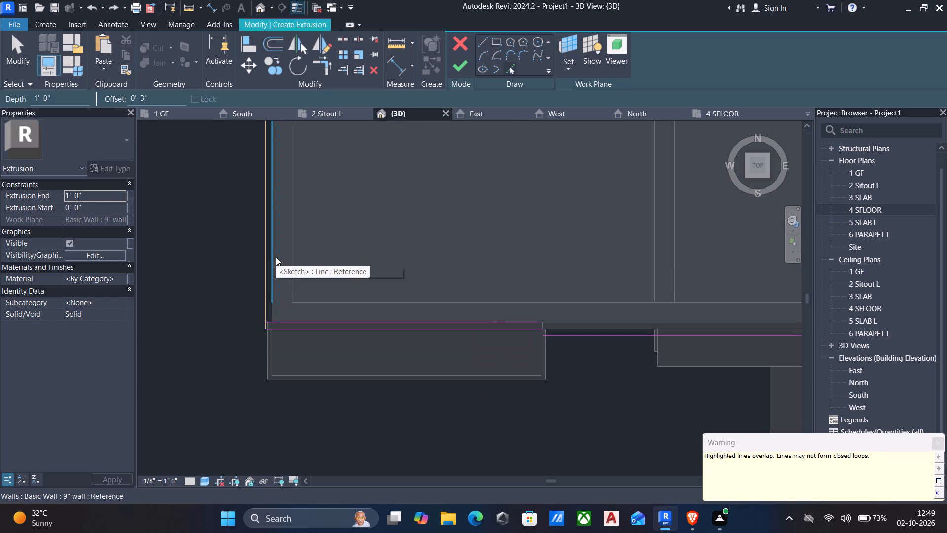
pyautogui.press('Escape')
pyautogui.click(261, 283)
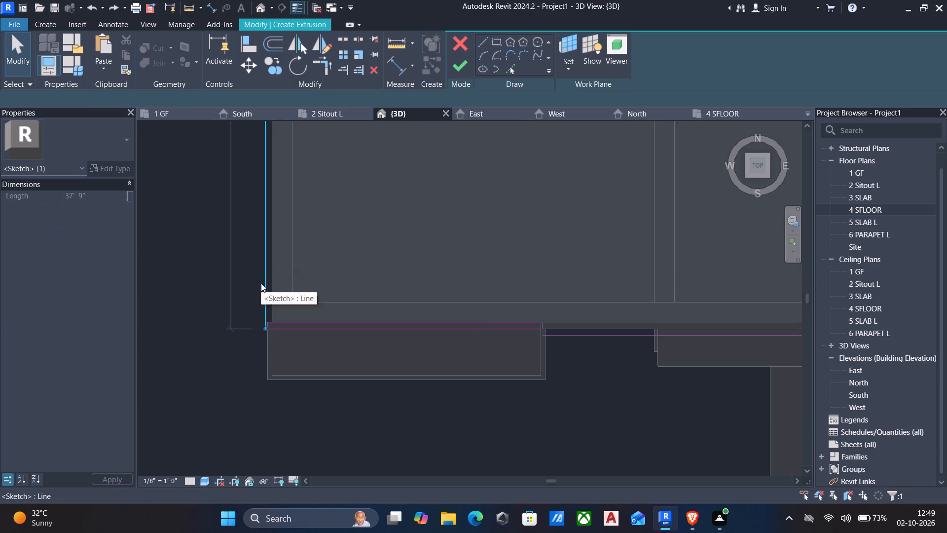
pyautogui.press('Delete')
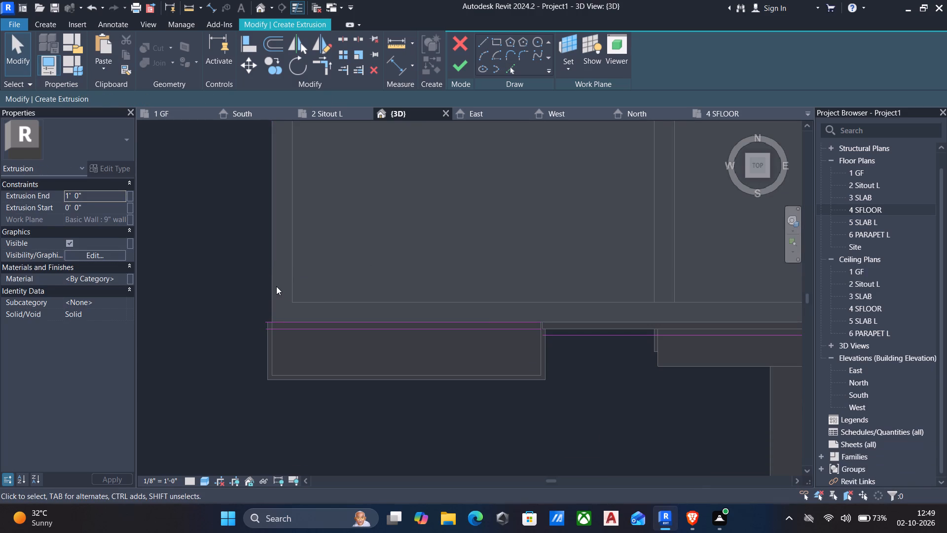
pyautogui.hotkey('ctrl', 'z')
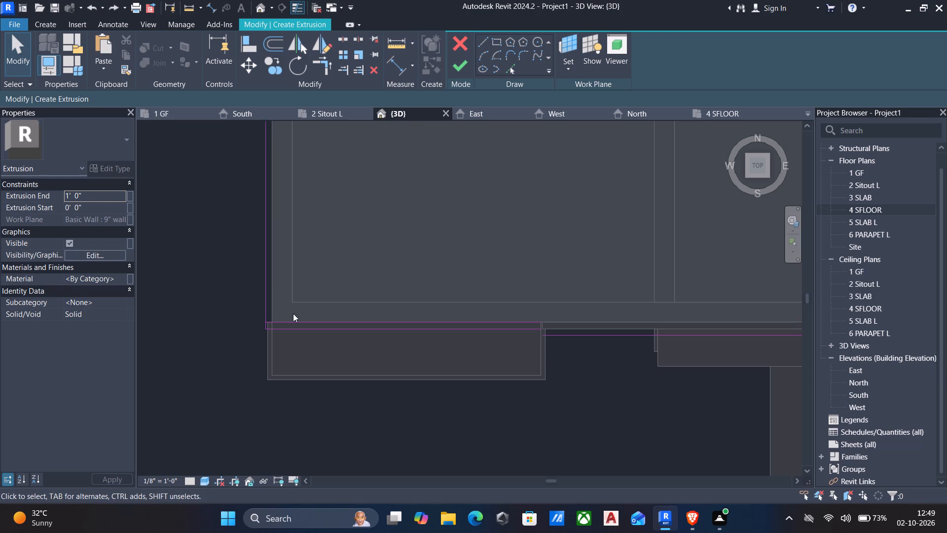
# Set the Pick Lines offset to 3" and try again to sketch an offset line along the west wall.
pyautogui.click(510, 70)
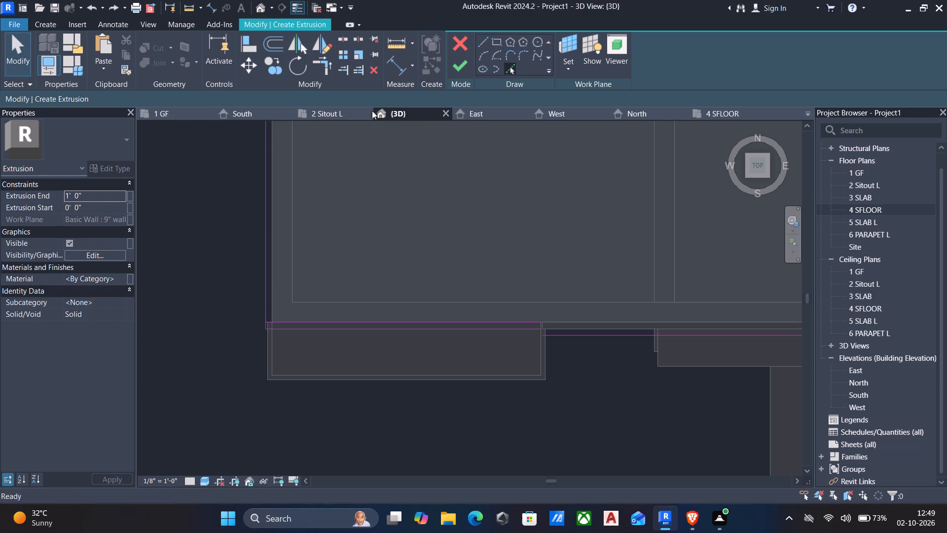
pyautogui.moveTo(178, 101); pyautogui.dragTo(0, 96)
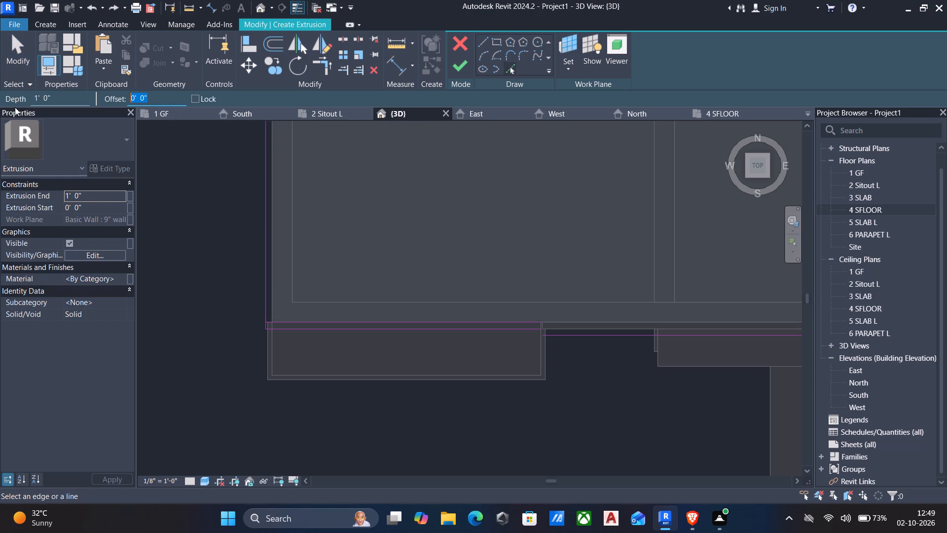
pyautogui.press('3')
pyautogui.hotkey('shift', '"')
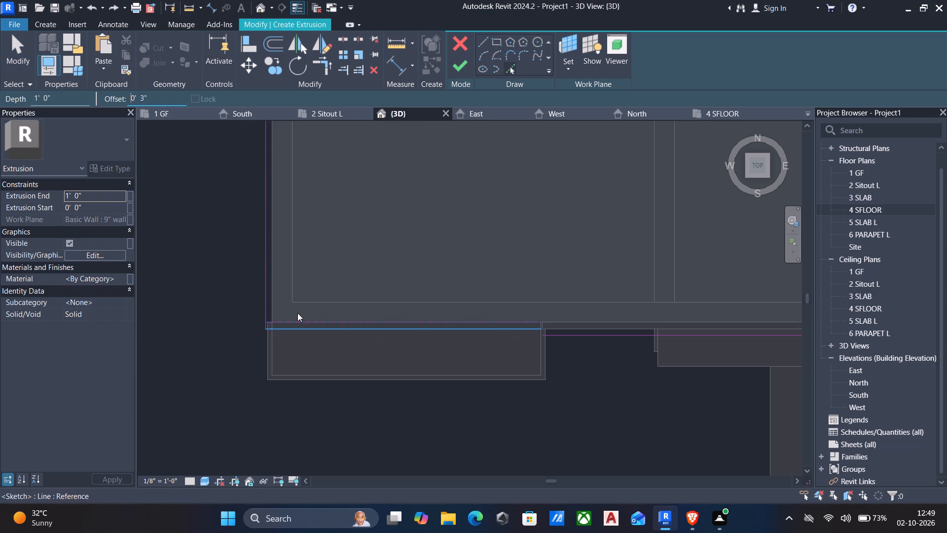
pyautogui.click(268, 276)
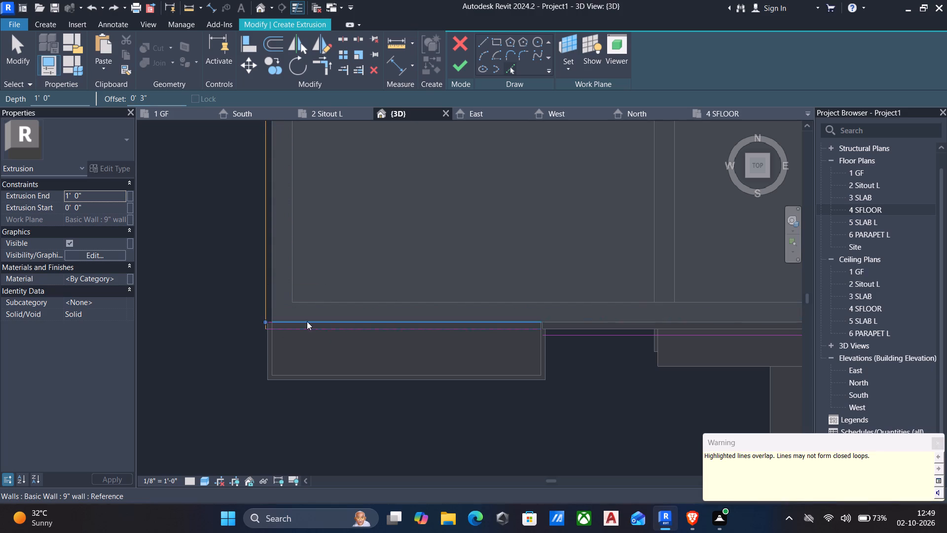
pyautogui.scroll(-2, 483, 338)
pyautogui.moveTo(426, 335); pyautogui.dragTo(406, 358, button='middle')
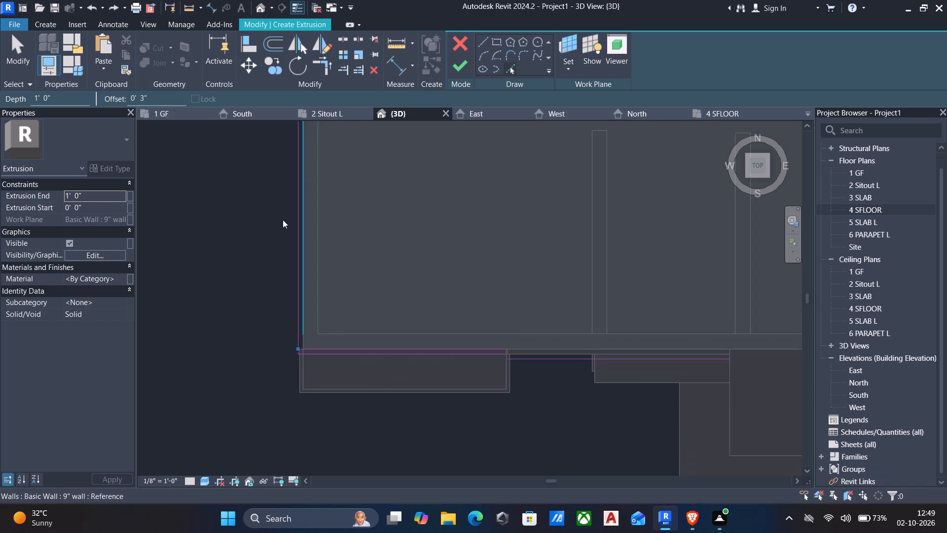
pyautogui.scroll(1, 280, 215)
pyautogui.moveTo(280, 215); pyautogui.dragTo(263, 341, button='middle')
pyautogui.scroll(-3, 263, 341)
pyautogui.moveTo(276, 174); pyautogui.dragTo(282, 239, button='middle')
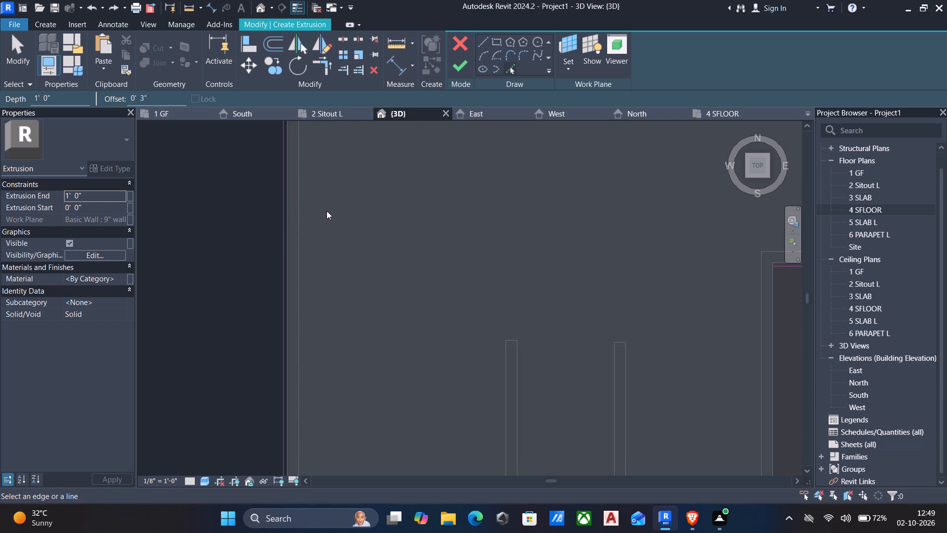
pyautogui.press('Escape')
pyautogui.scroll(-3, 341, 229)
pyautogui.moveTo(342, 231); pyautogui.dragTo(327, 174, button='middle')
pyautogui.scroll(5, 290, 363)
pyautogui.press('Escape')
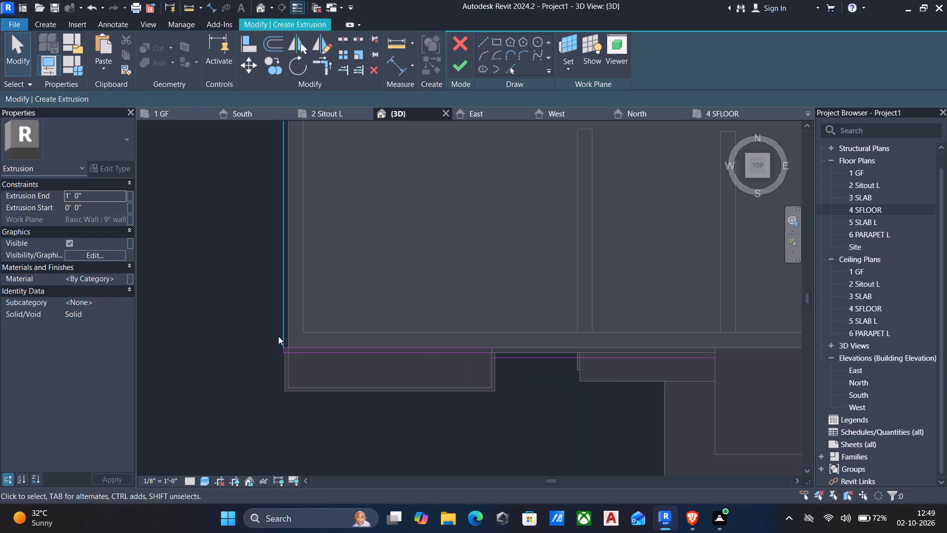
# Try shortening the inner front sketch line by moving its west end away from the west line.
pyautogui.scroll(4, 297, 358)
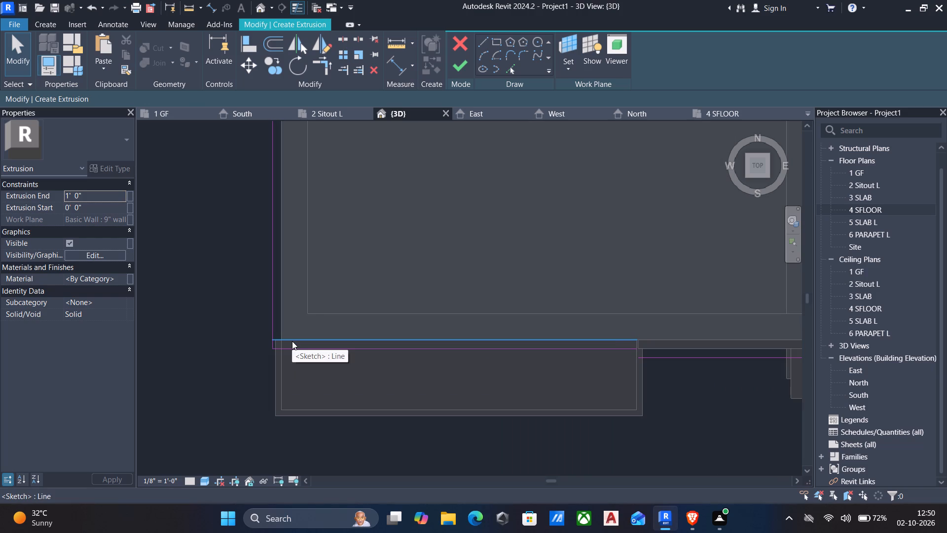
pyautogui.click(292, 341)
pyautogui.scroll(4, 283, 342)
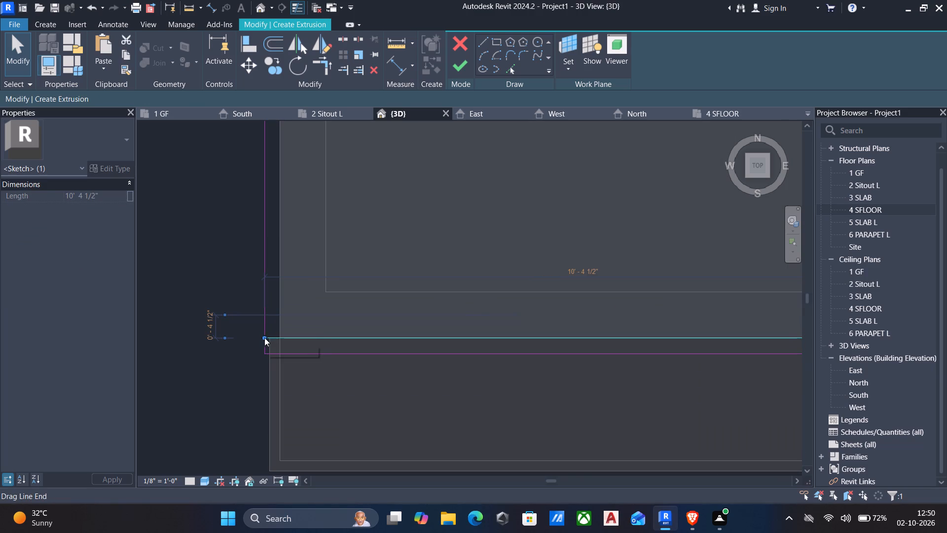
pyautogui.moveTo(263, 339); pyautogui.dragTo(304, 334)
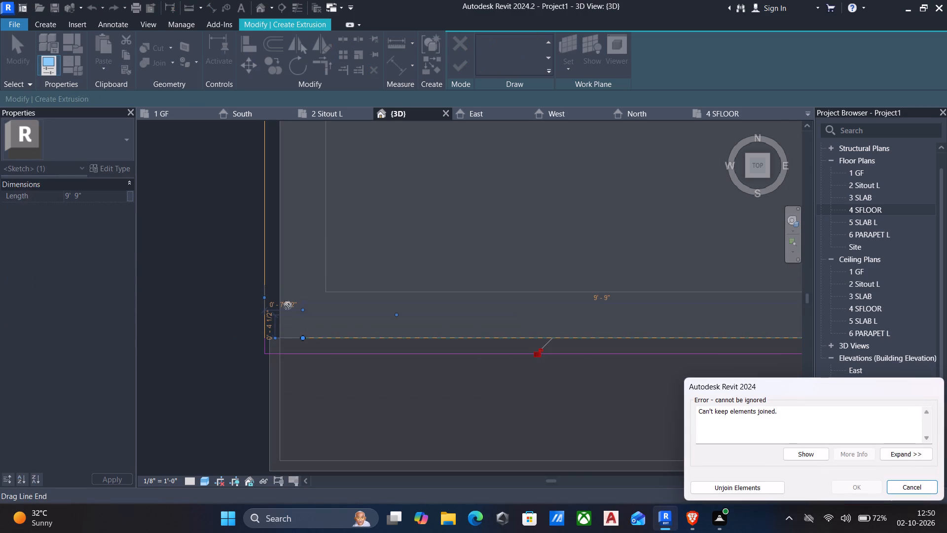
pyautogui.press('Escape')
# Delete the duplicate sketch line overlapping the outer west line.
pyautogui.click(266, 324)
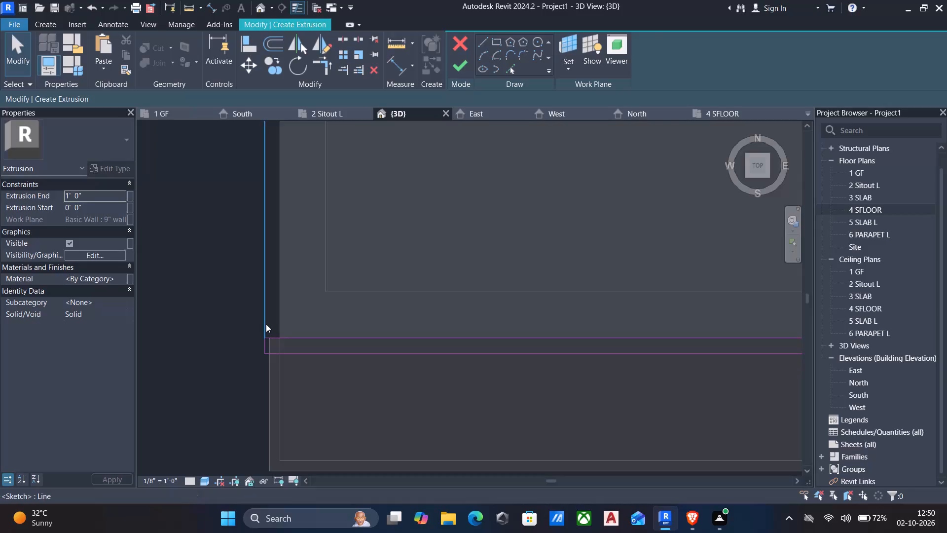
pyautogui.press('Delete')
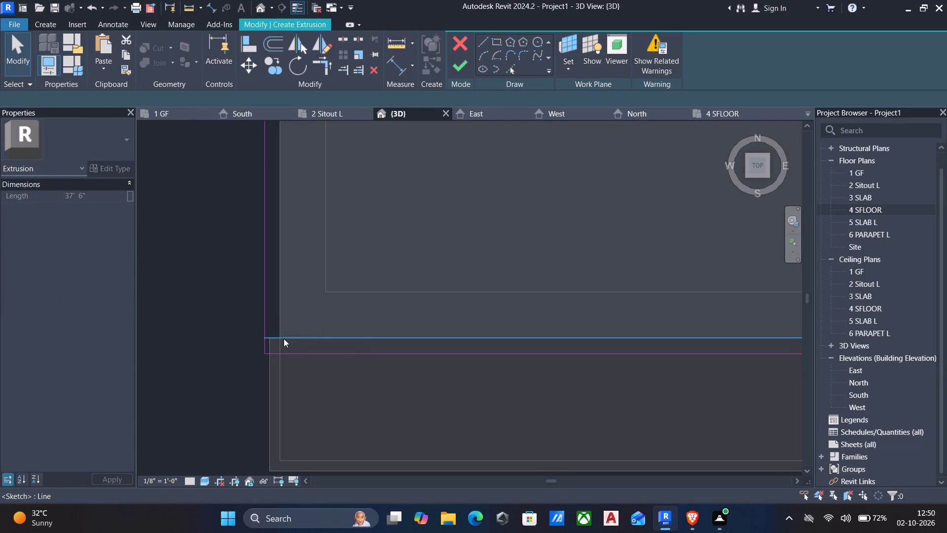
# Shorten the inner front sketch line, moving its west end eastward, clear of the outer west line.
pyautogui.click(274, 337)
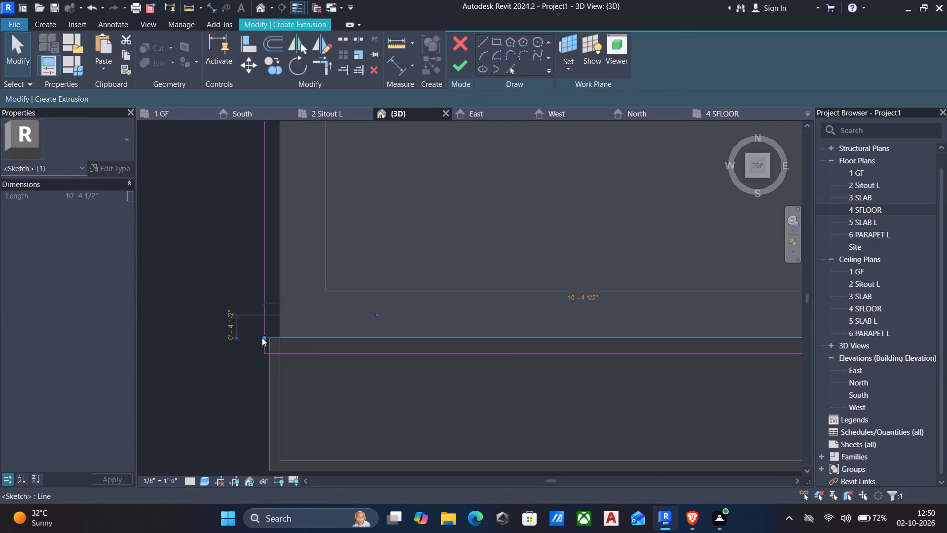
pyautogui.moveTo(262, 338); pyautogui.dragTo(302, 340)
pyautogui.press('Escape')
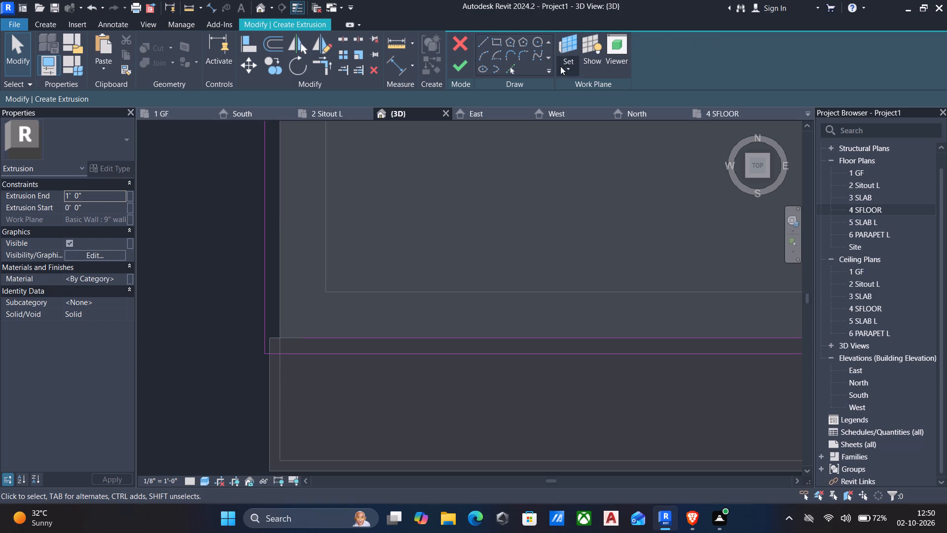
# Set a 3" Pick Lines offset and sketch a line 3" inside the outer west line, along the wall's outer face.
pyautogui.click(507, 72)
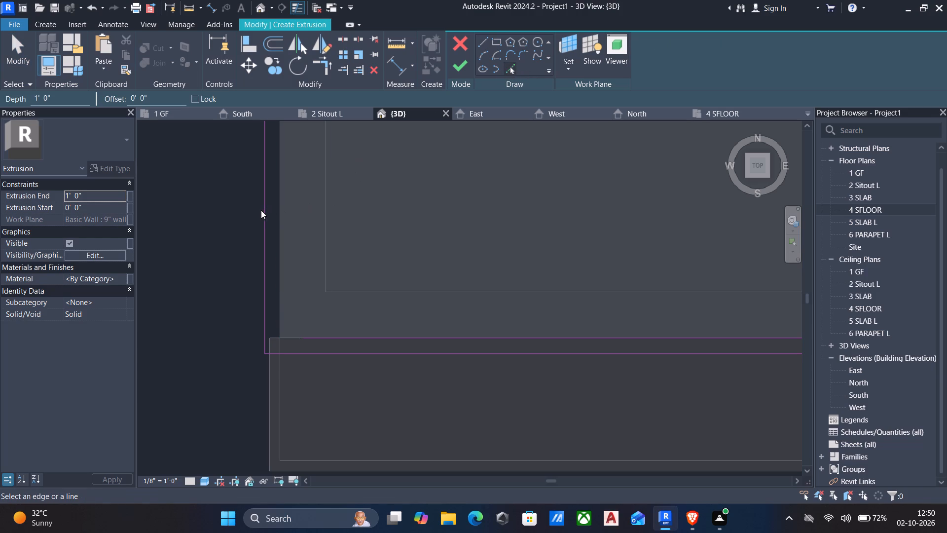
pyautogui.moveTo(164, 96); pyautogui.dragTo(0, 97)
pyautogui.press('3')
pyautogui.hotkey('shift', '"')
pyautogui.click(267, 219)
# Sketch lines offset 3" outside and 3" inside the outer edge of the north parapet at the northwest corner.
pyautogui.scroll(-3, 237, 217)
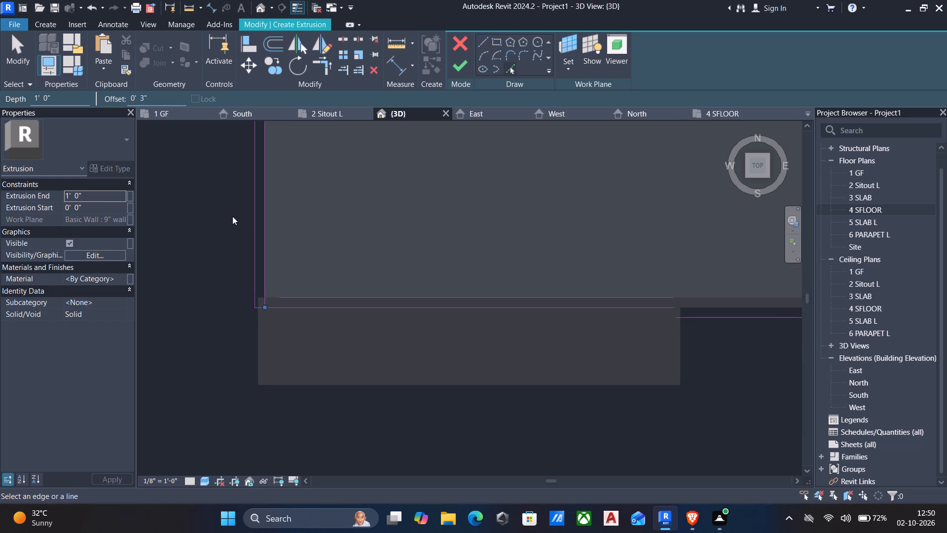
pyautogui.moveTo(232, 216); pyautogui.dragTo(271, 332, button='middle')
pyautogui.scroll(-4, 271, 332)
pyautogui.moveTo(227, 228); pyautogui.dragTo(228, 310, button='middle')
pyautogui.moveTo(235, 233); pyautogui.dragTo(261, 341, button='middle')
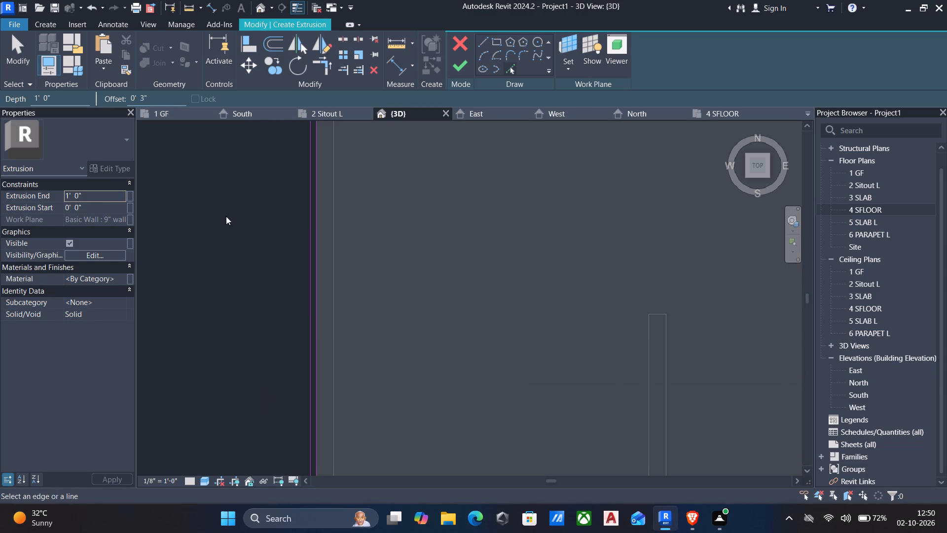
pyautogui.moveTo(226, 216); pyautogui.dragTo(235, 300, button='middle')
pyautogui.moveTo(238, 262); pyautogui.dragTo(232, 334, button='middle')
pyautogui.scroll(-2, 237, 291)
pyautogui.moveTo(241, 277); pyautogui.dragTo(221, 378, button='middle')
pyautogui.scroll(-1, 243, 329)
pyautogui.moveTo(241, 323); pyautogui.dragTo(234, 332, button='middle')
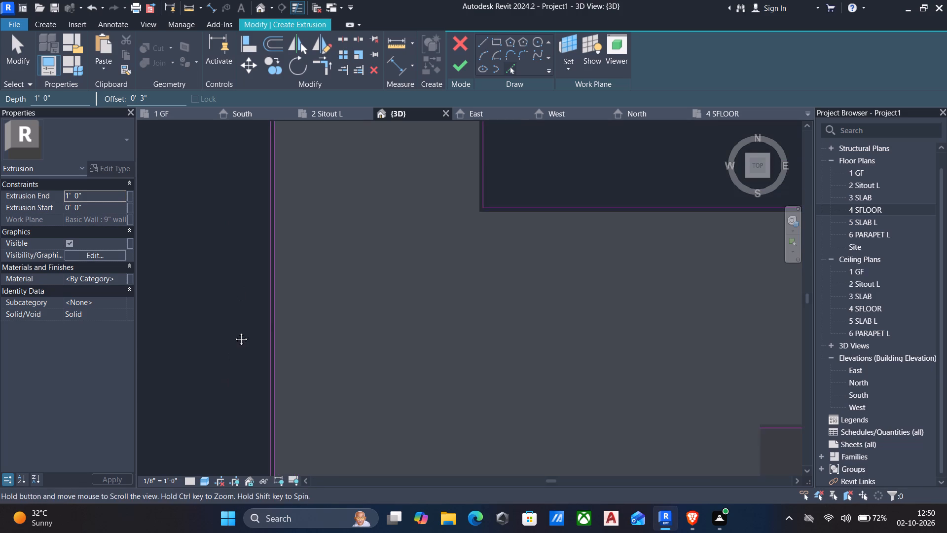
pyautogui.moveTo(234, 332); pyautogui.dragTo(218, 413, button='middle')
pyautogui.scroll(5, 268, 175)
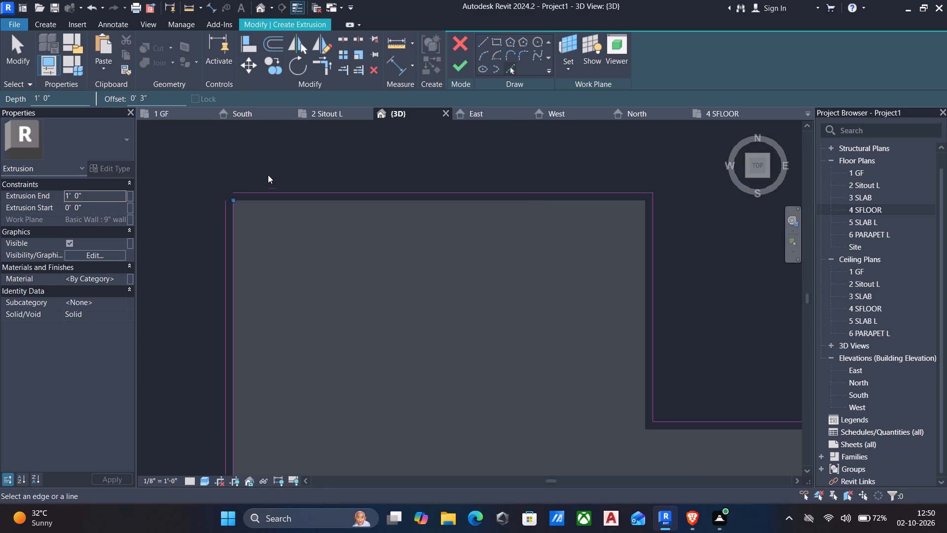
pyautogui.click(277, 195)
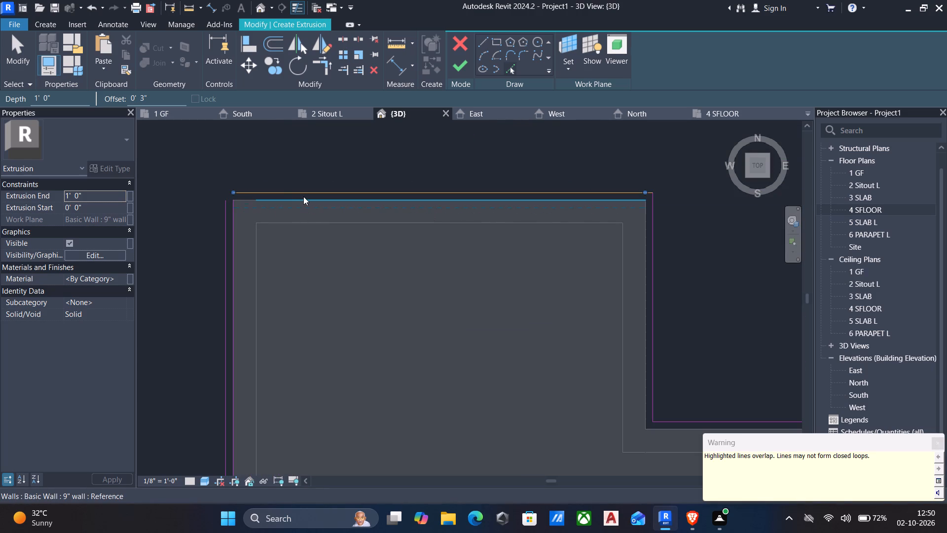
pyautogui.click(295, 204)
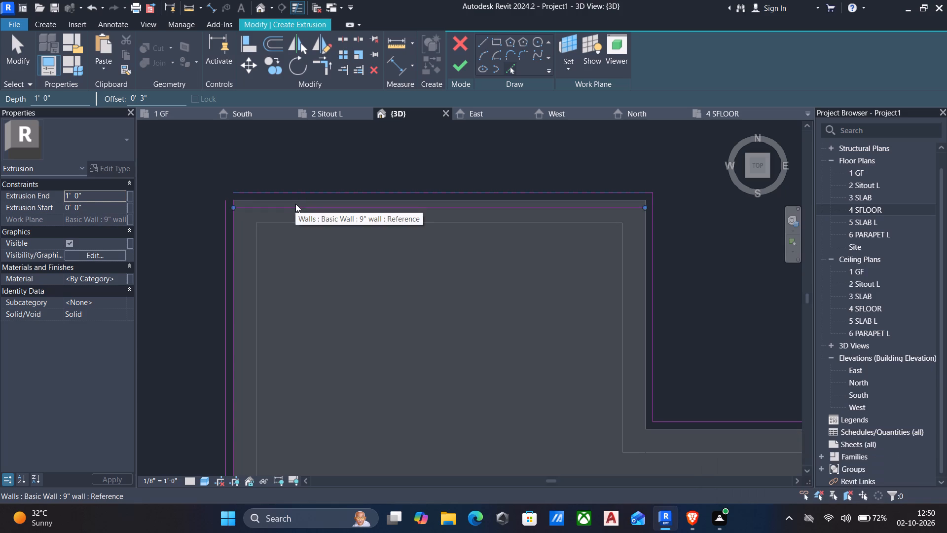
pyautogui.press('Escape')
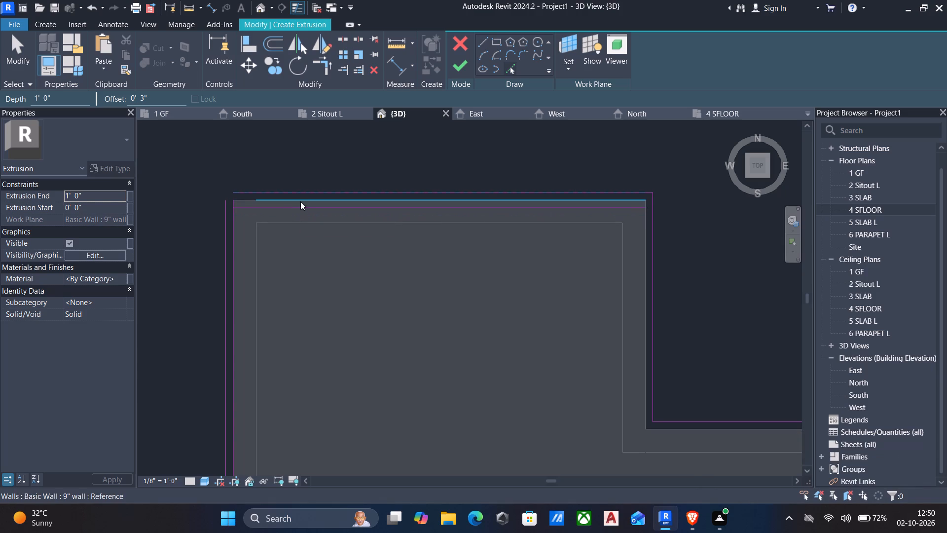
# Delete the sketch line running 3" inside the north parapet's outer edge.
pyautogui.press('Escape')
pyautogui.click(267, 209)
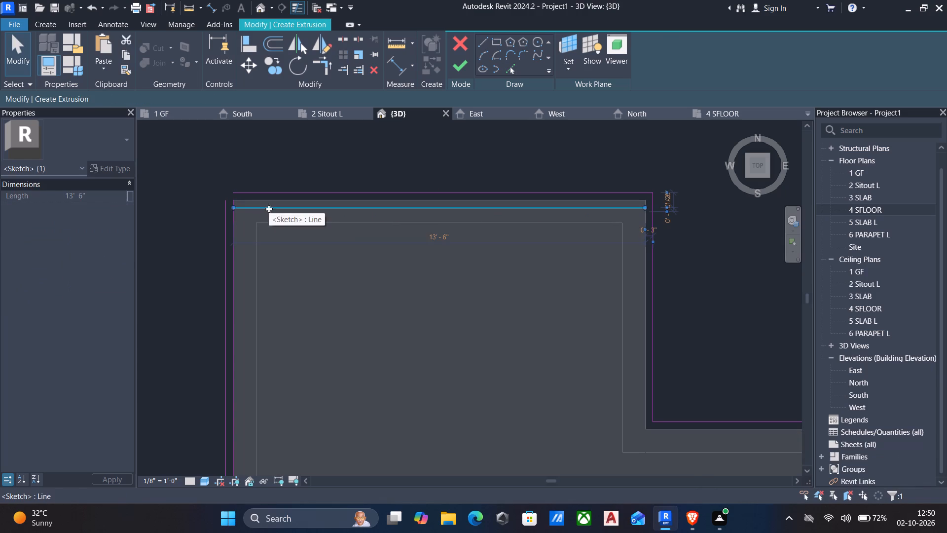
pyautogui.press('Delete')
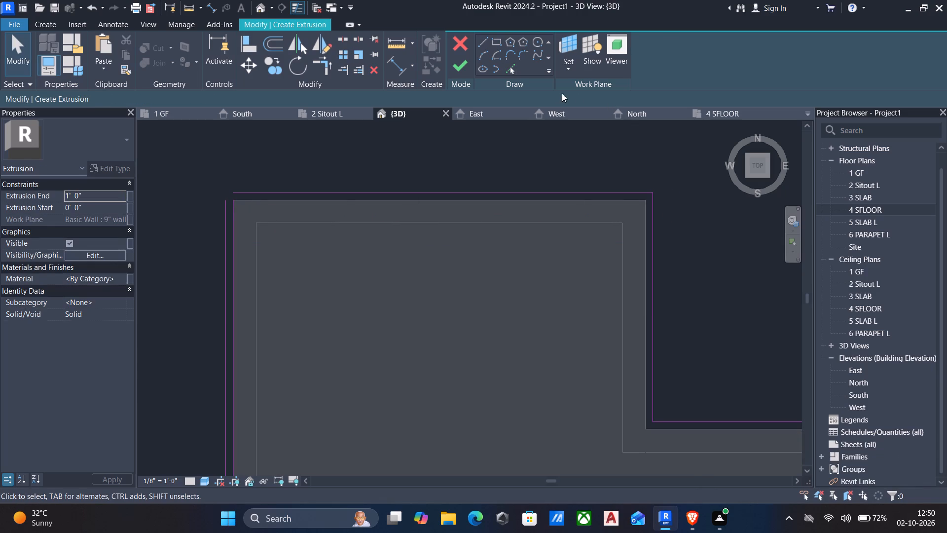
# With the Line tool, sketch the inner boundary along the north wall's outer face, from its northwest corner to its northeast corner.
pyautogui.click(482, 45)
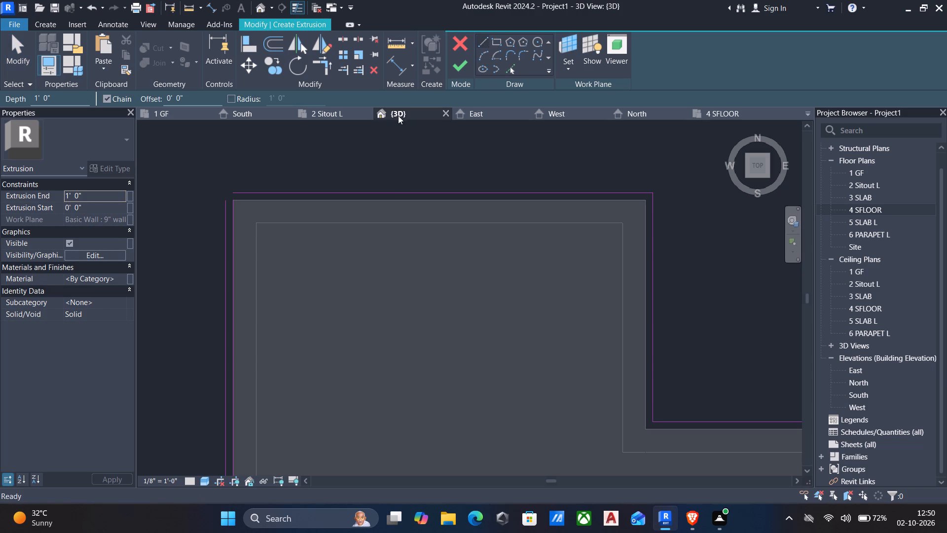
pyautogui.scroll(3, 231, 211)
pyautogui.moveTo(232, 195); pyautogui.dragTo(254, 195)
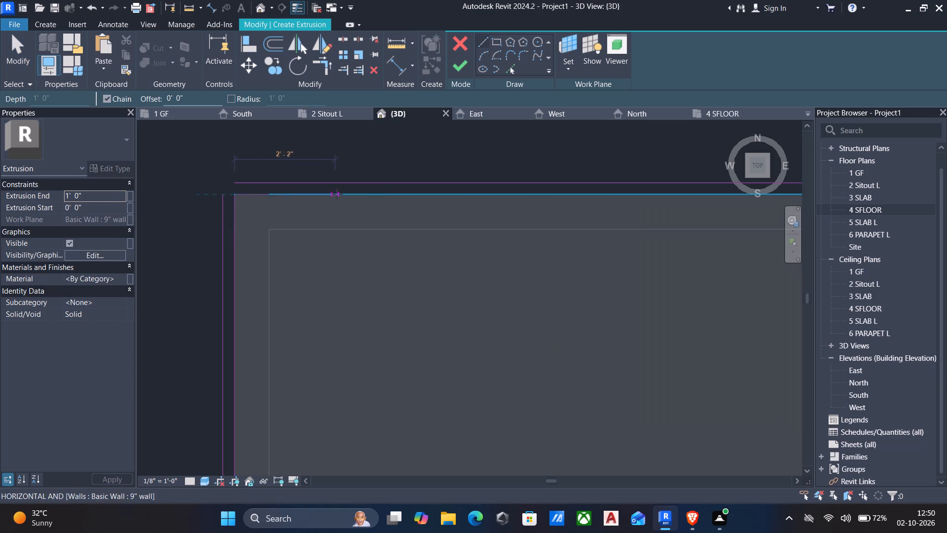
pyautogui.scroll(-3, 337, 194)
pyautogui.moveTo(353, 199); pyautogui.dragTo(215, 196, button='middle')
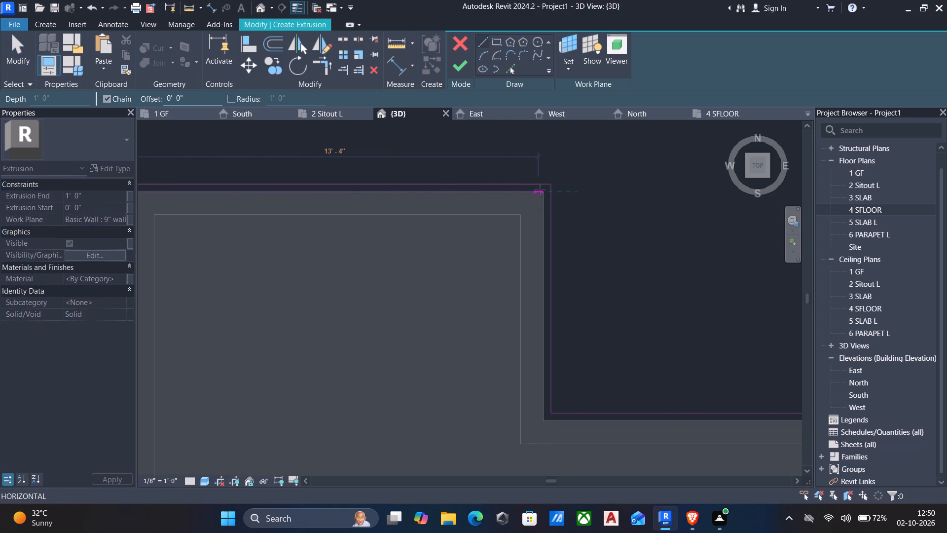
pyautogui.scroll(4, 540, 192)
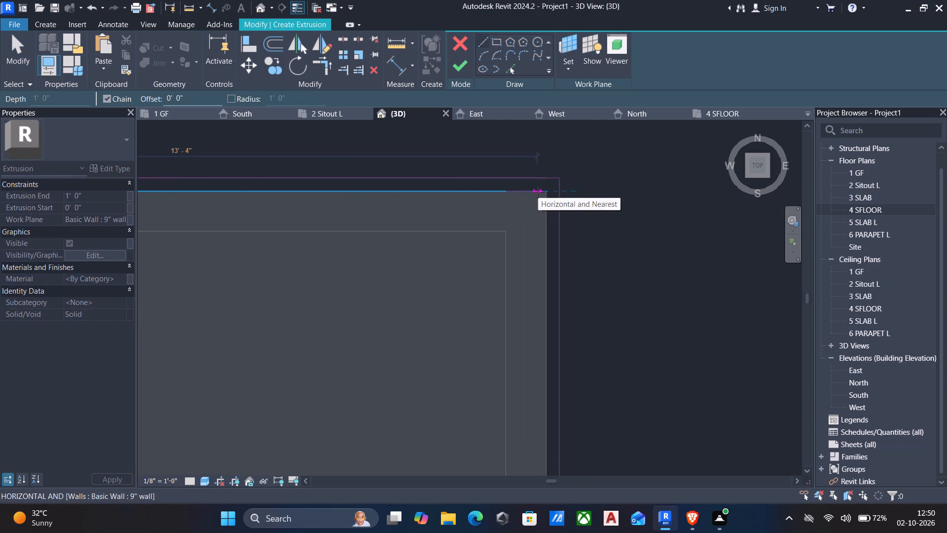
pyautogui.click(545, 192)
# Continue the inner boundary down the north wing's east face to the inside corner, then about 9'-7" east along the recessed wall face.
pyautogui.moveTo(547, 247); pyautogui.dragTo(518, 197, button='middle')
pyautogui.scroll(-4, 519, 257)
pyautogui.moveTo(515, 283); pyautogui.dragTo(491, 241, button='middle')
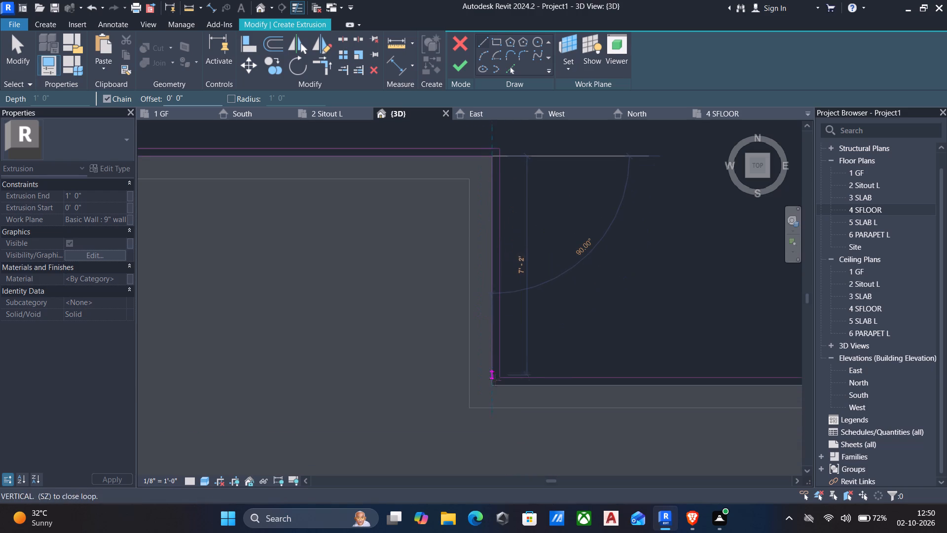
pyautogui.click(491, 387)
pyautogui.scroll(-2, 599, 385)
pyautogui.moveTo(599, 385); pyautogui.dragTo(471, 353, button='middle')
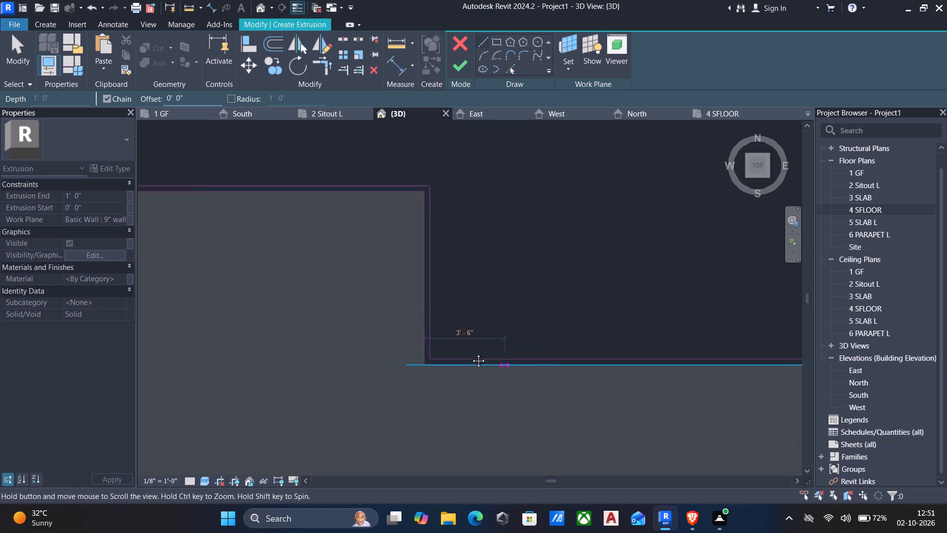
pyautogui.moveTo(471, 353); pyautogui.dragTo(372, 336, button='middle')
pyautogui.click(513, 339)
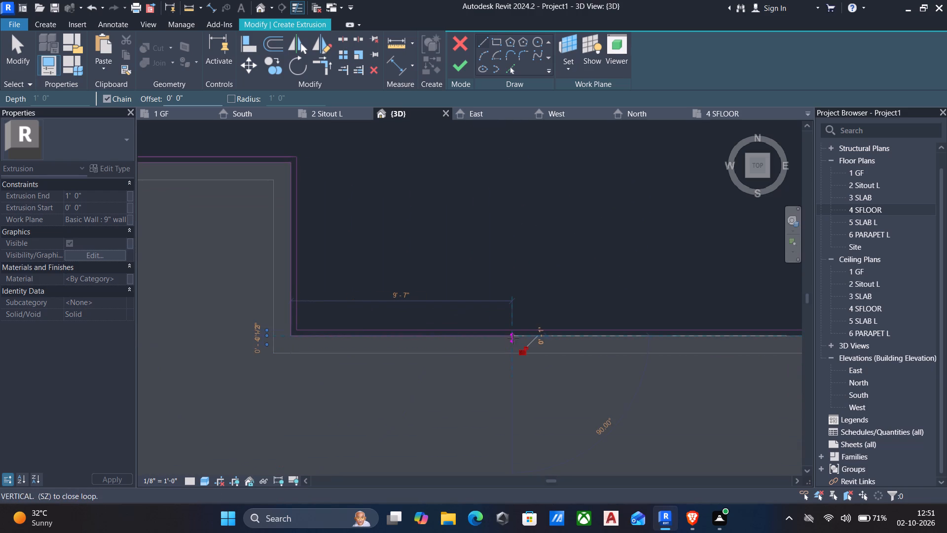
pyautogui.press('Escape')
# Sketch a short vertical inner boundary segment along the outer face of the east wing's east wall.
pyautogui.scroll(-4, 538, 350)
pyautogui.moveTo(556, 360); pyautogui.dragTo(409, 251, button='middle')
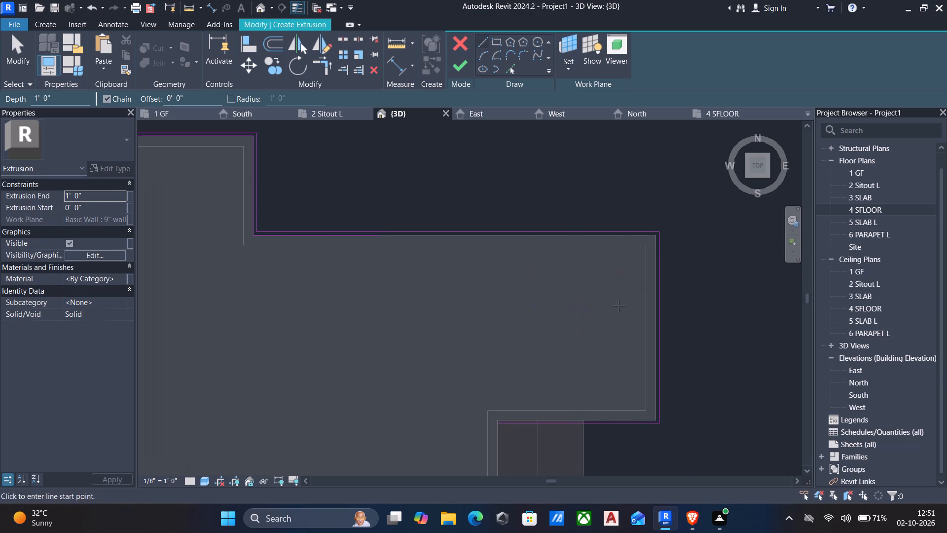
pyautogui.scroll(5, 655, 306)
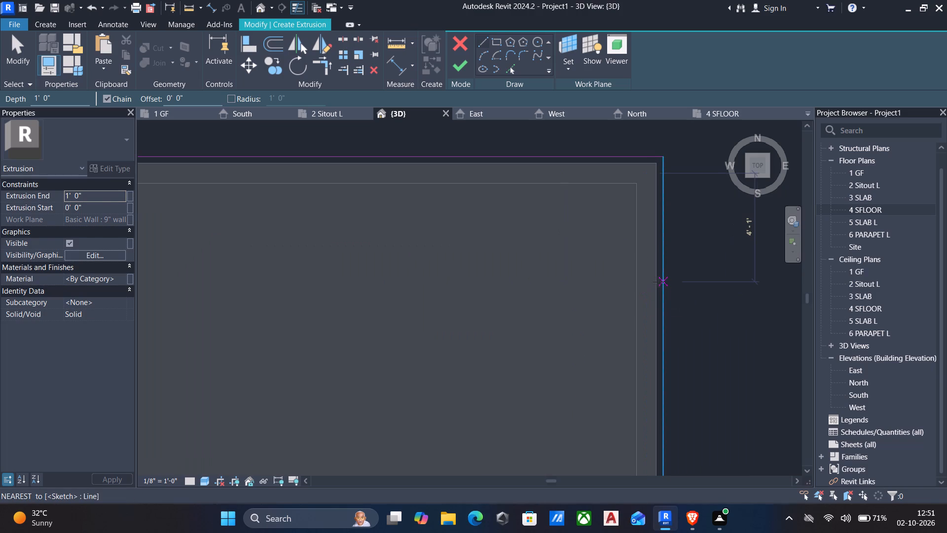
pyautogui.click(655, 283)
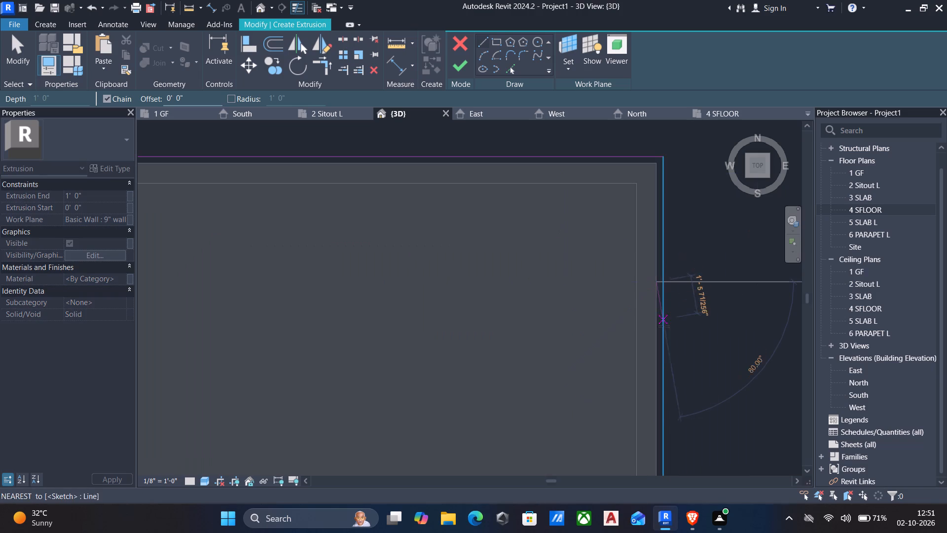
pyautogui.click(656, 371)
pyautogui.press('Escape')
# Sketch a horizontal inner boundary segment about 2'-9" long along the outer face of the east wing's south wall.
pyautogui.scroll(-6, 656, 371)
pyautogui.moveTo(659, 378); pyautogui.dragTo(655, 358, button='middle')
pyautogui.scroll(7, 636, 435)
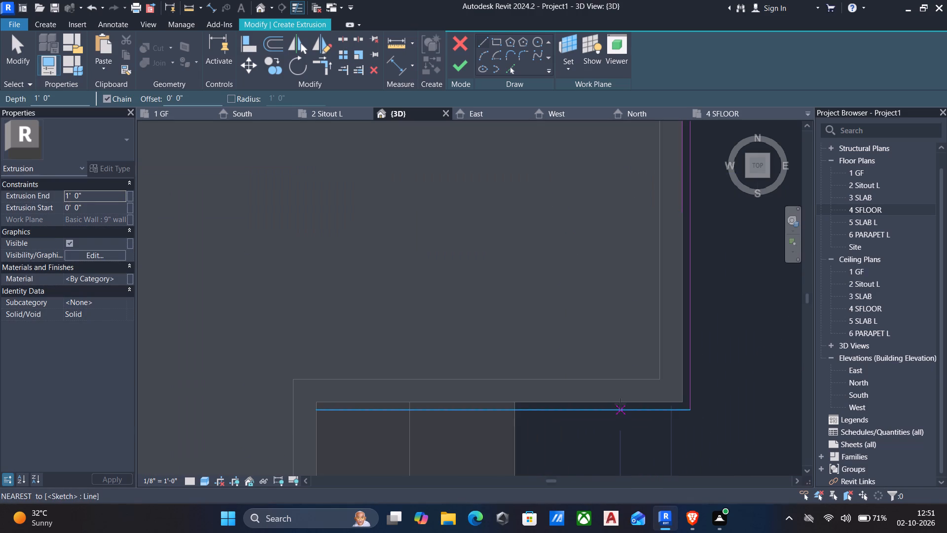
pyautogui.click(620, 404)
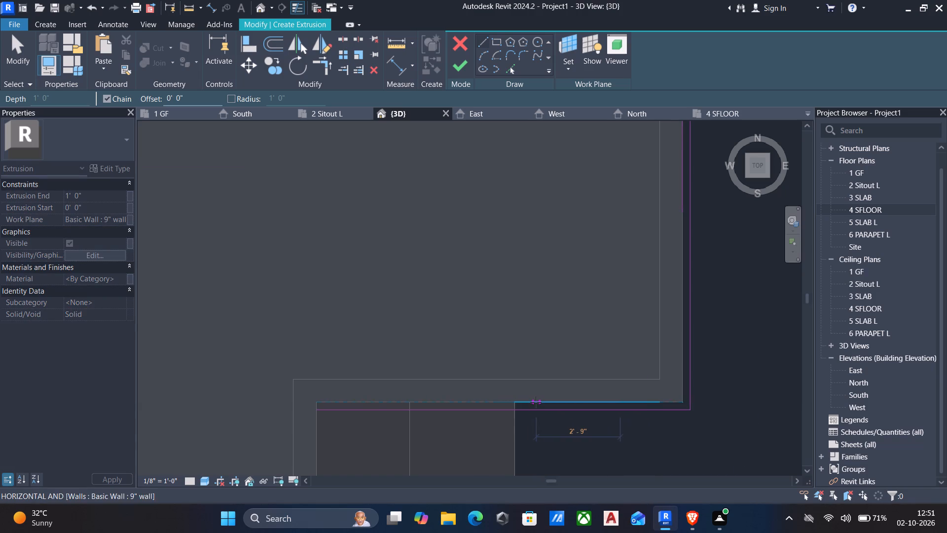
pyautogui.click(536, 402)
pyautogui.scroll(-5, 536, 402)
pyautogui.press('Escape')
pyautogui.moveTo(538, 412); pyautogui.dragTo(543, 380, button='middle')
pyautogui.scroll(6, 575, 392)
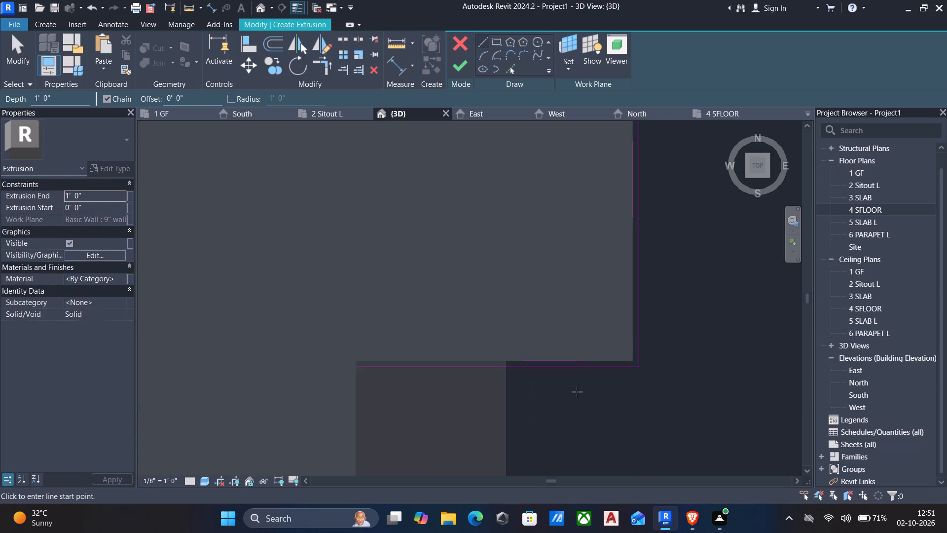
pyautogui.scroll(5, 566, 376)
pyautogui.scroll(-9, 378, 325)
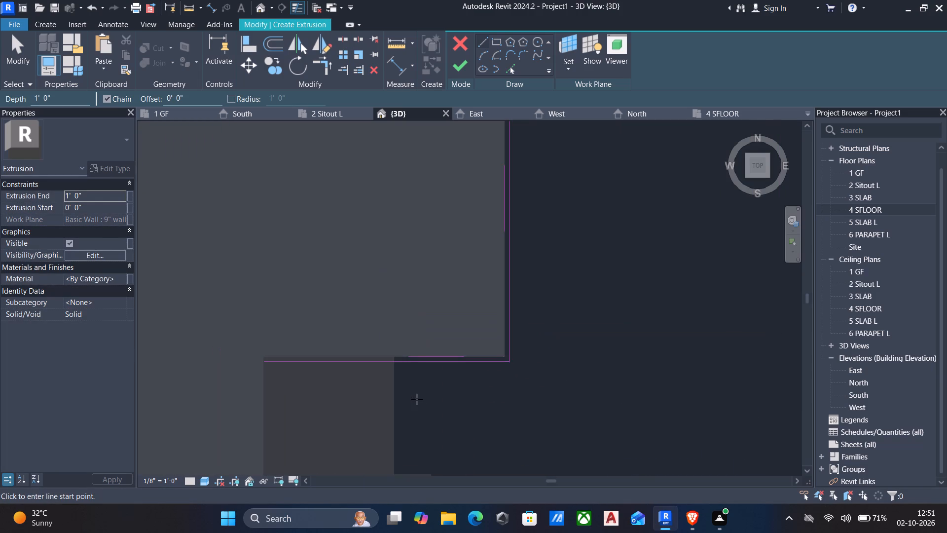
pyautogui.moveTo(417, 399); pyautogui.dragTo(444, 313, button='middle')
pyautogui.press('Escape')
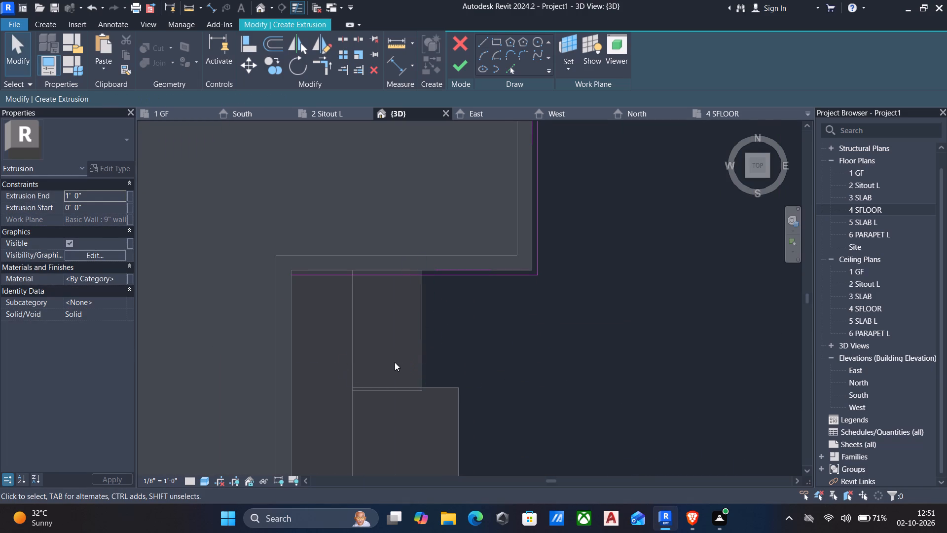
# Trim/extend the outer and inner boundary line pairs to form corners at the building's southwest corner.
pyautogui.scroll(-5, 401, 299)
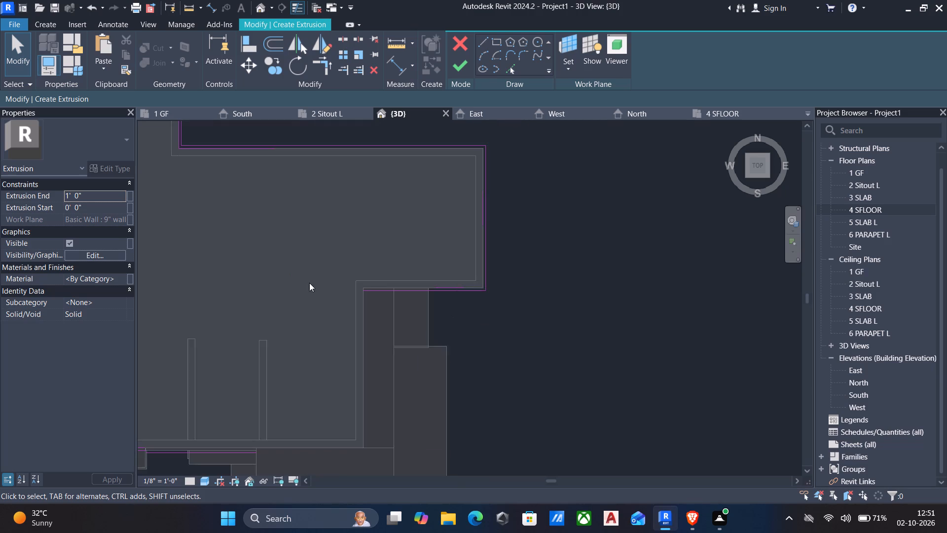
pyautogui.moveTo(309, 283); pyautogui.dragTo(524, 285, button='middle')
pyautogui.scroll(-2, 525, 285)
pyautogui.scroll(6, 424, 392)
pyautogui.scroll(2, 253, 415)
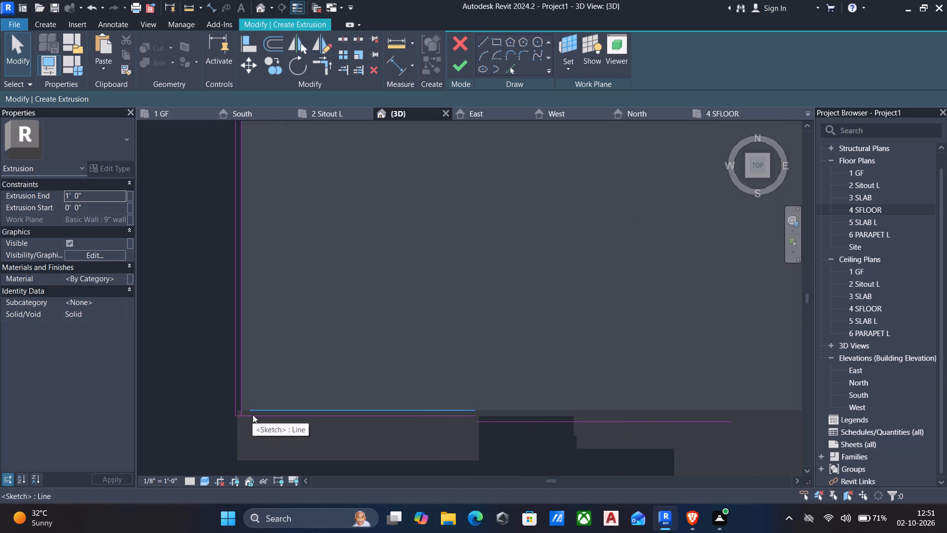
pyautogui.write('tr')
pyautogui.click(255, 417)
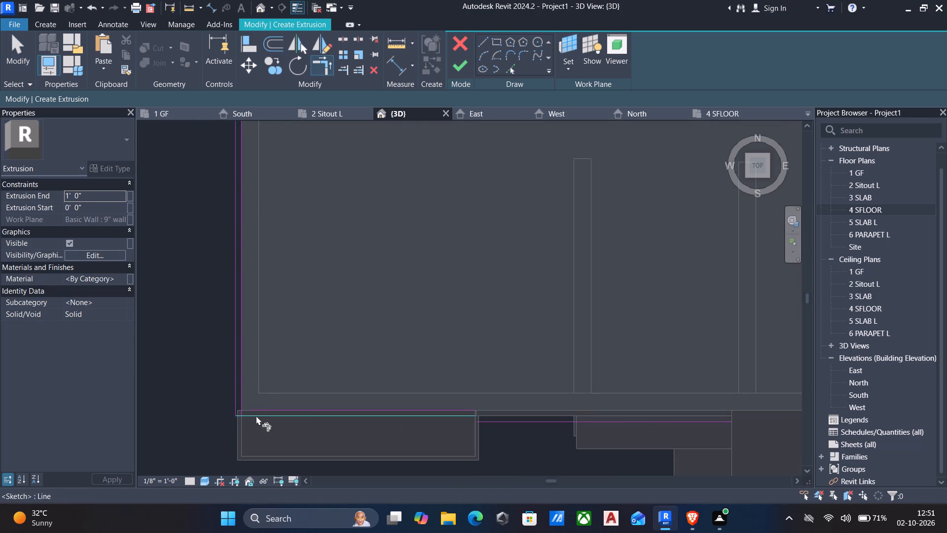
pyautogui.click(233, 408)
pyautogui.click(263, 411)
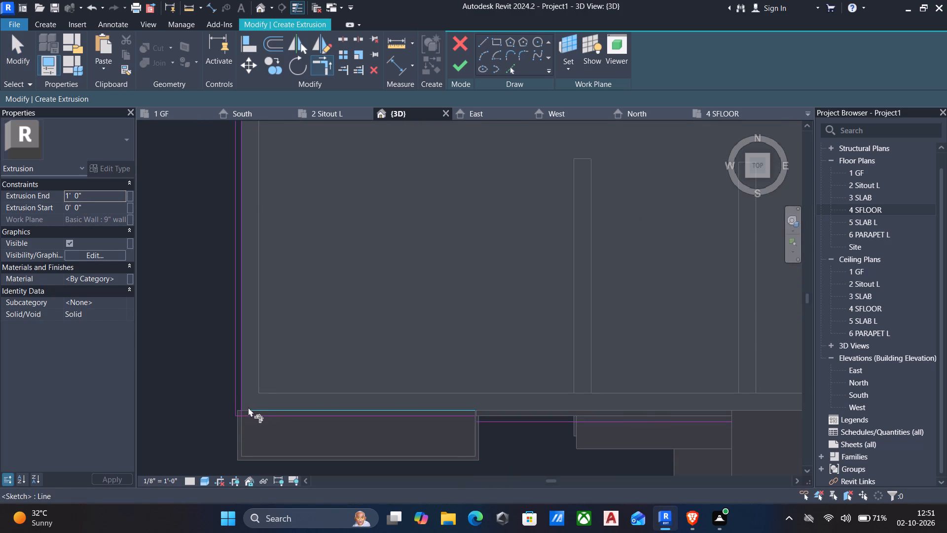
pyautogui.click(240, 404)
# Trim/extend the outer and inner boundary line pairs to form corners at the building's northwest corner.
pyautogui.scroll(-4, 287, 417)
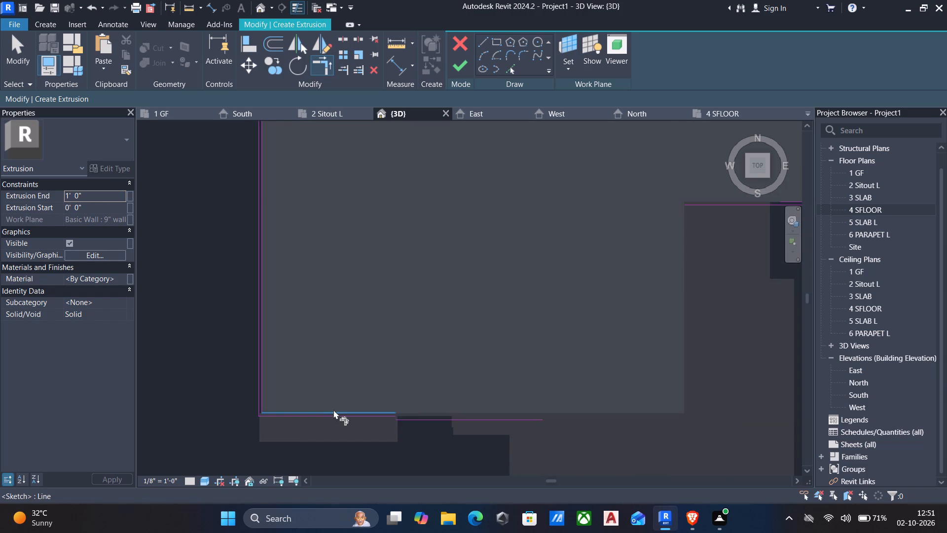
pyautogui.scroll(4, 470, 406)
pyautogui.scroll(-6, 441, 398)
pyautogui.scroll(-3, 366, 356)
pyautogui.moveTo(328, 325); pyautogui.dragTo(321, 335, button='middle')
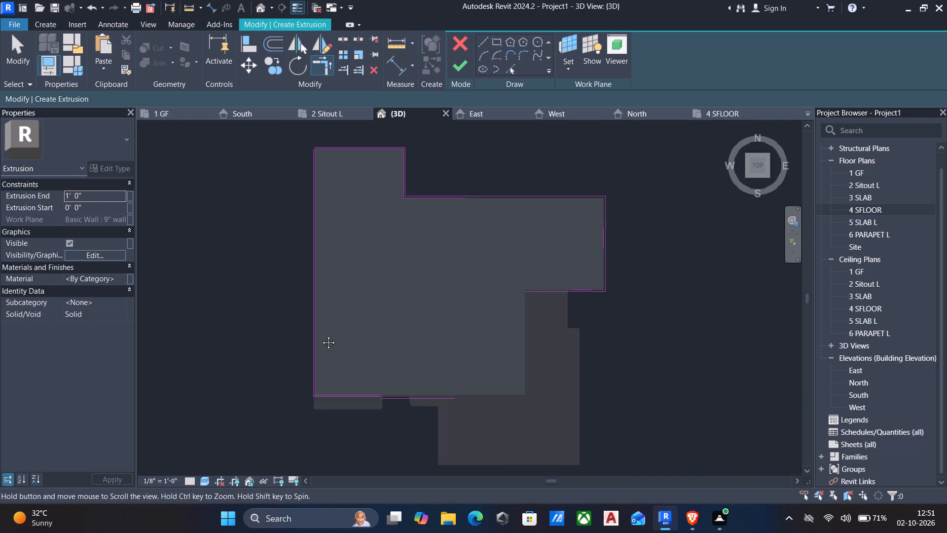
pyautogui.moveTo(321, 335); pyautogui.dragTo(332, 359, button='middle')
pyautogui.scroll(11, 321, 182)
pyautogui.click(321, 182)
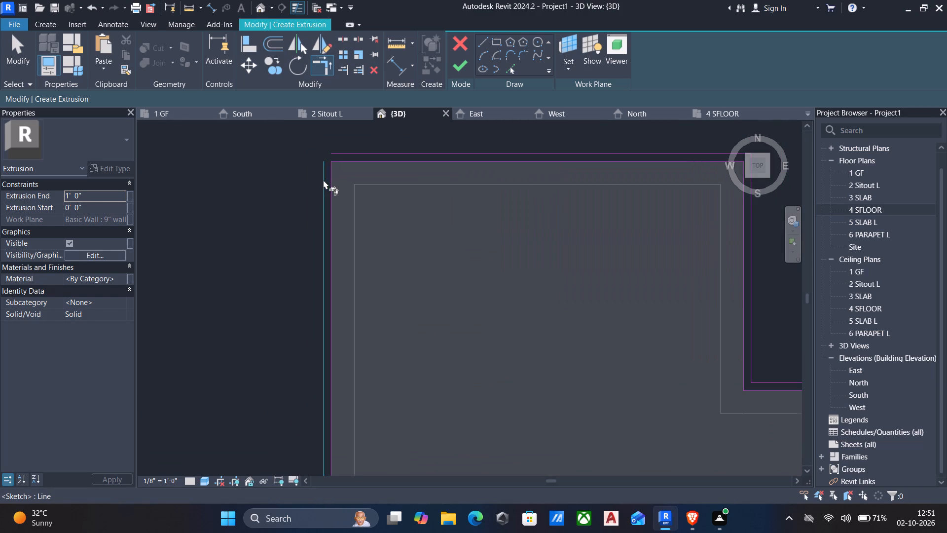
pyautogui.click(332, 153)
pyautogui.click(329, 164)
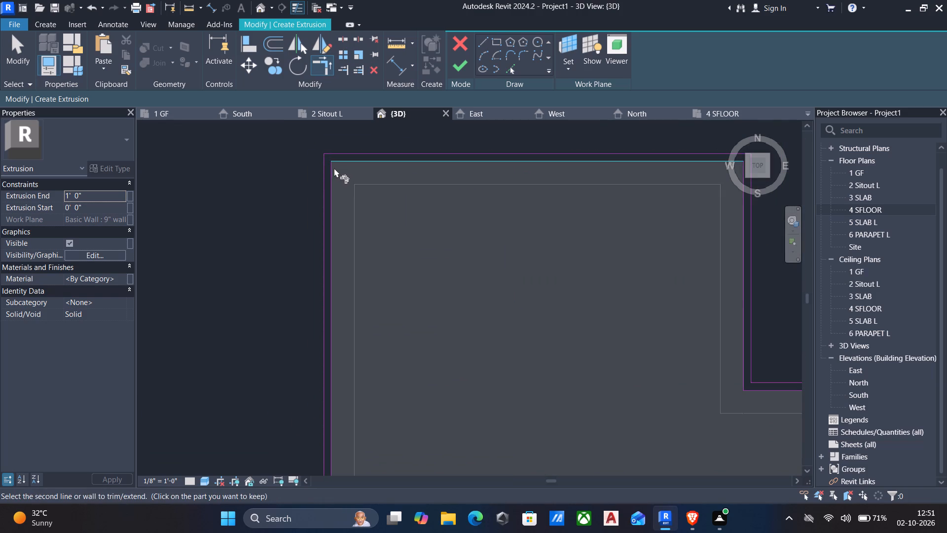
pyautogui.click(334, 168)
pyautogui.click(340, 161)
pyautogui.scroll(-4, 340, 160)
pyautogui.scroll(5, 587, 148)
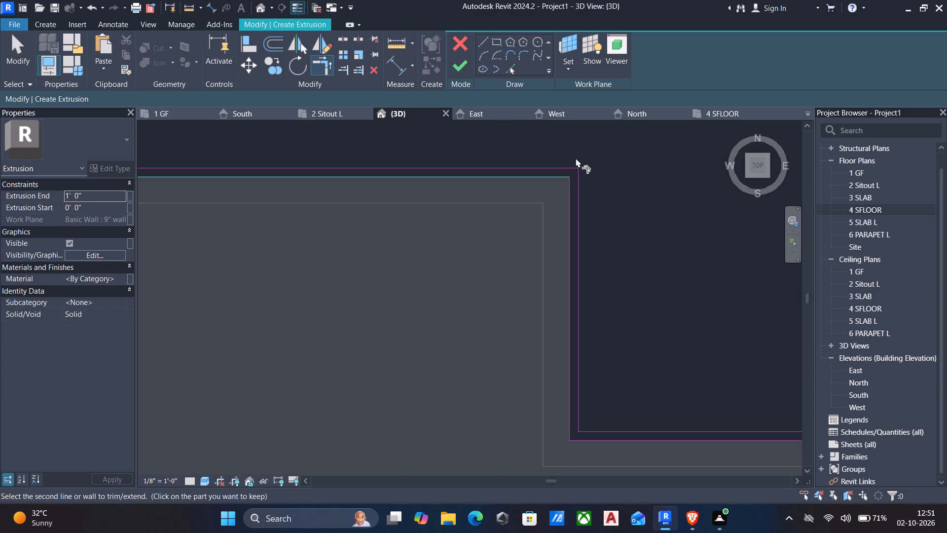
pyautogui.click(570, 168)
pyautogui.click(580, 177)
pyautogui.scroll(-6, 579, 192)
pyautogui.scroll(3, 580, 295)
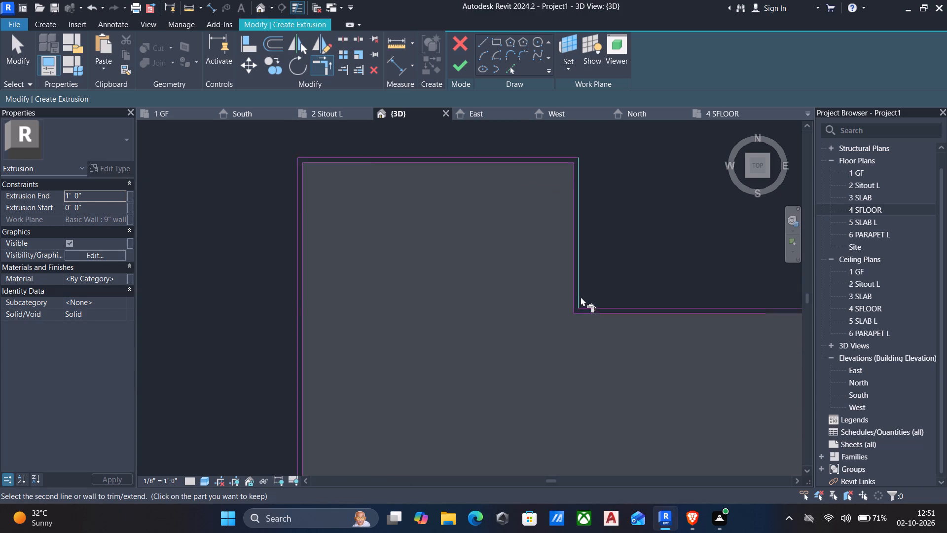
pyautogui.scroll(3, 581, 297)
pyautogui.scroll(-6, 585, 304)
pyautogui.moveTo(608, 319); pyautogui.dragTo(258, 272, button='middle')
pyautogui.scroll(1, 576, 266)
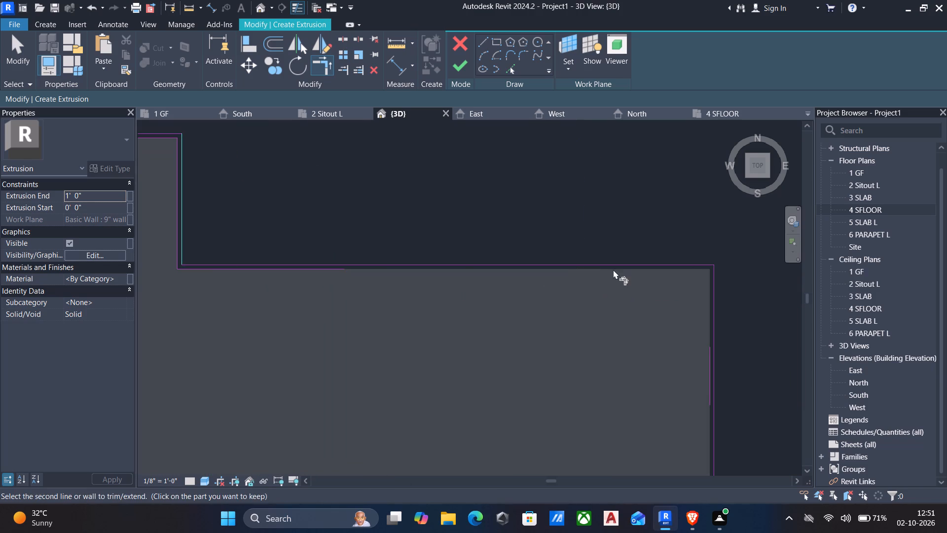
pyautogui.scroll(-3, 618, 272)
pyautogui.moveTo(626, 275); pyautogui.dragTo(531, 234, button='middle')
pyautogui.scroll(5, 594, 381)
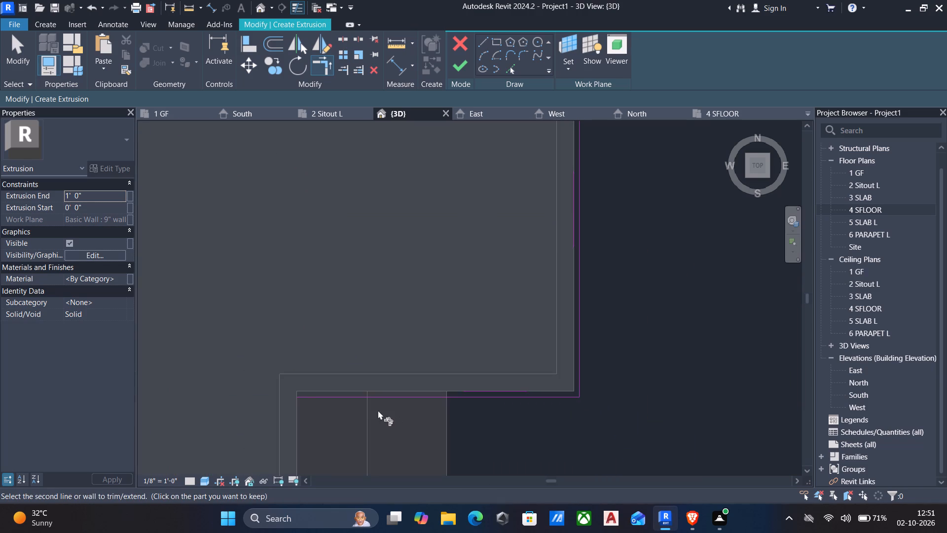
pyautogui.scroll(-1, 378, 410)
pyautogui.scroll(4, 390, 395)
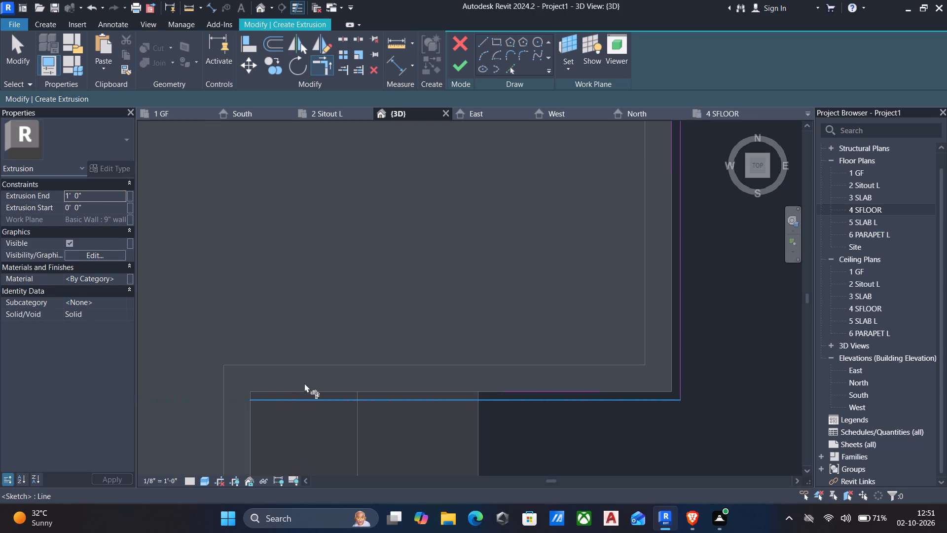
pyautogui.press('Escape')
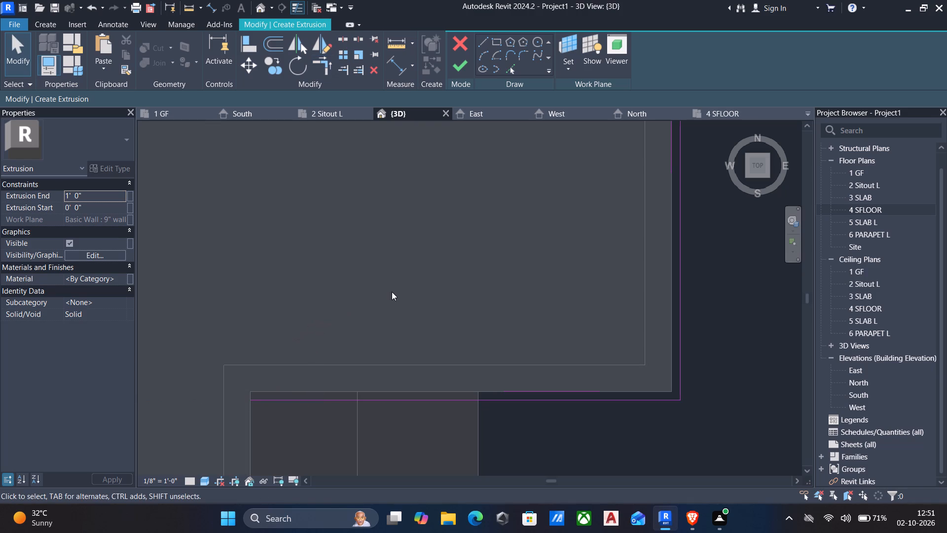
# Extend the east wing's south inner boundary 7'-2 1/2" west with a new line and close it with a short line to the outer boundary's end.
pyautogui.click(483, 38)
pyautogui.scroll(4, 454, 445)
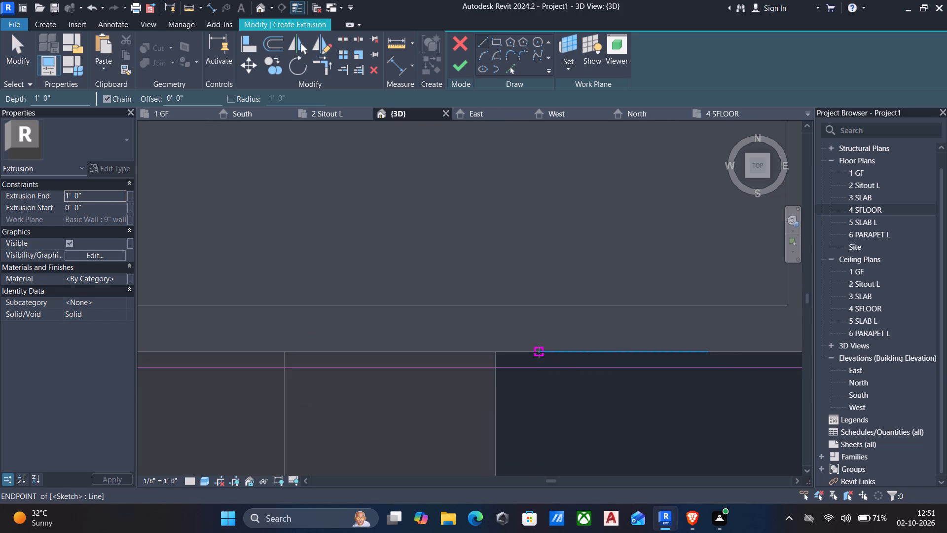
pyautogui.click(539, 352)
pyautogui.scroll(-2, 282, 421)
pyautogui.moveTo(280, 425); pyautogui.dragTo(447, 349, button='middle')
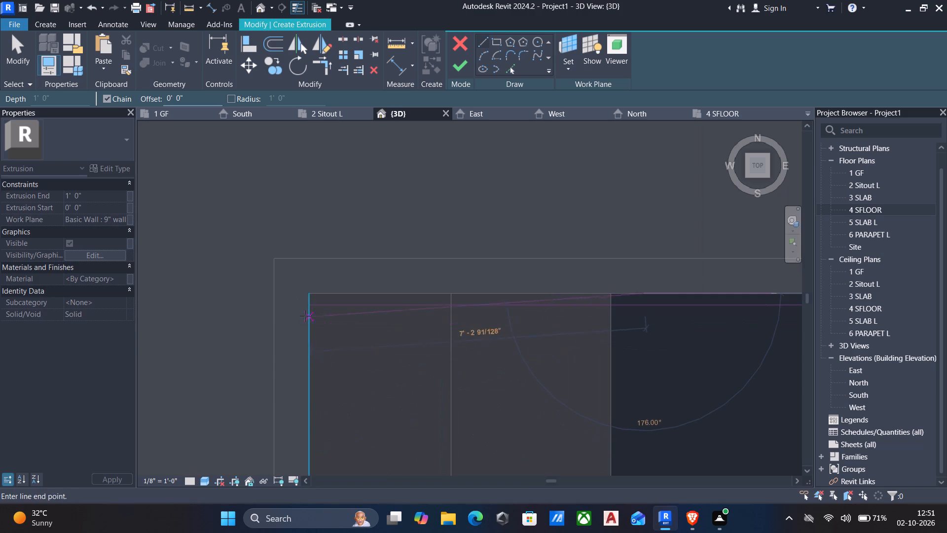
pyautogui.scroll(3, 311, 298)
pyautogui.click(310, 296)
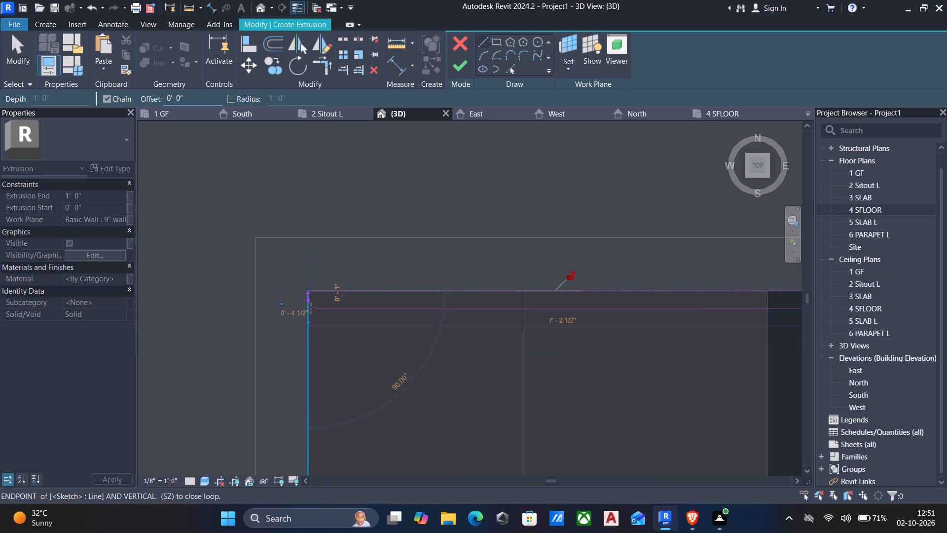
pyautogui.click(311, 308)
pyautogui.press('Escape')
pyautogui.scroll(-5, 311, 317)
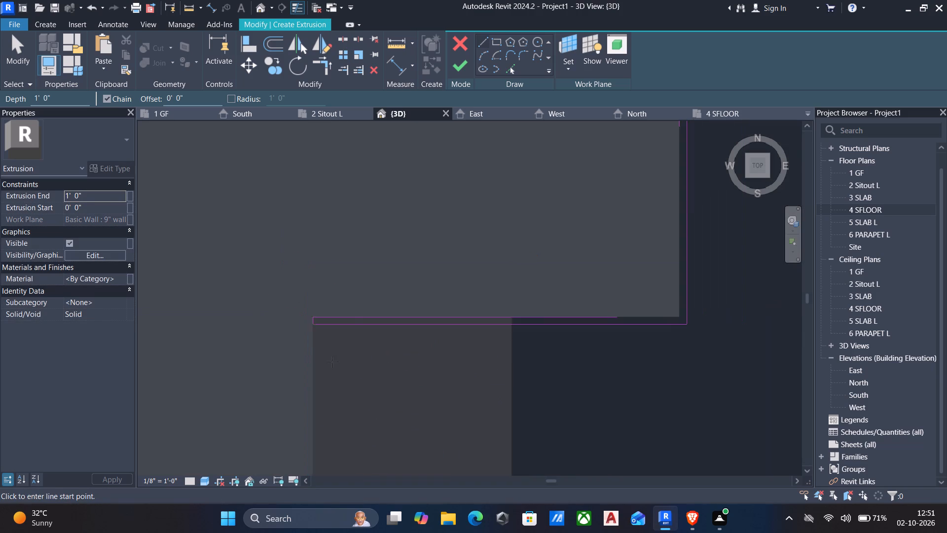
# Delete the misaligned outer boundary line that runs east from the west segment along the south facade.
pyautogui.scroll(-7, 332, 362)
pyautogui.moveTo(349, 375); pyautogui.dragTo(463, 359, button='middle')
pyautogui.scroll(-5, 401, 364)
pyautogui.moveTo(421, 366); pyautogui.dragTo(488, 350, button='middle')
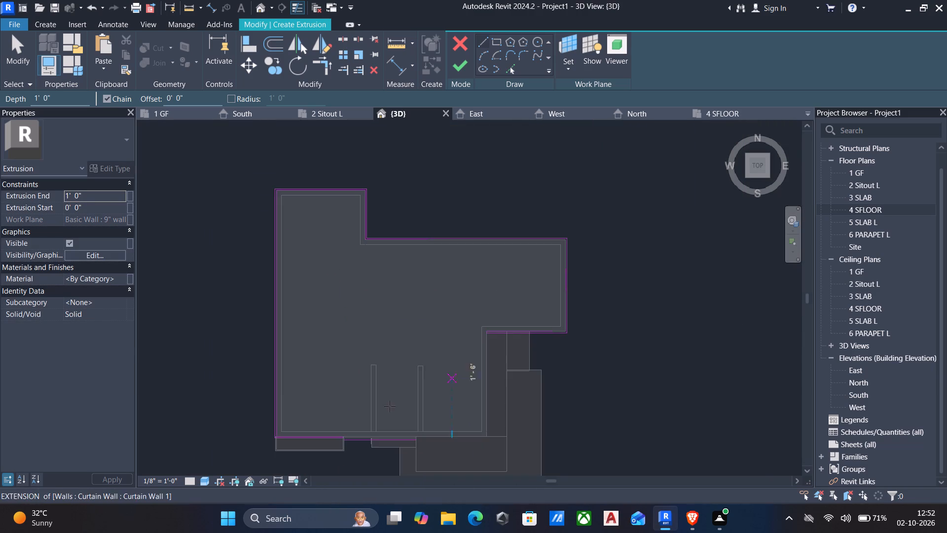
pyautogui.scroll(1, 379, 434)
pyautogui.scroll(5, 317, 465)
pyautogui.scroll(5, 427, 442)
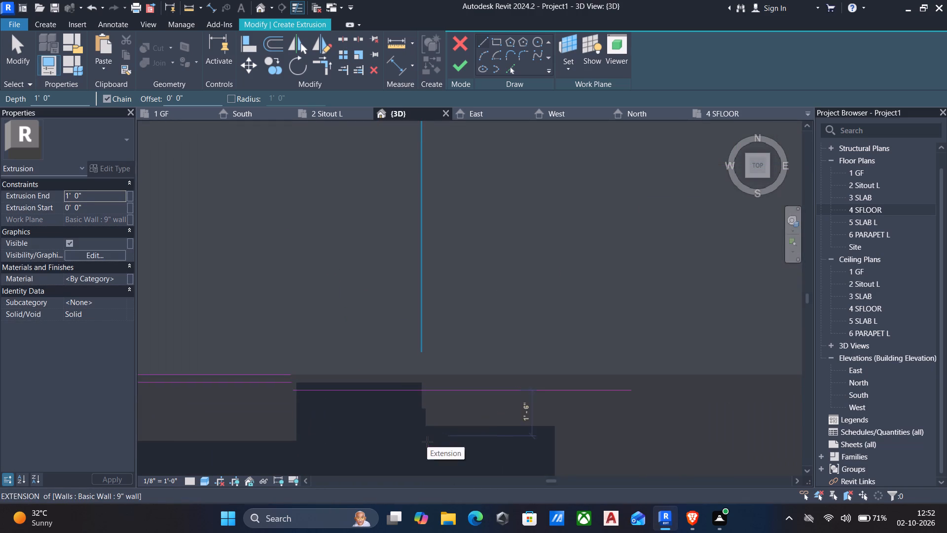
pyautogui.scroll(-4, 427, 442)
pyautogui.moveTo(427, 442); pyautogui.dragTo(401, 375, button='middle')
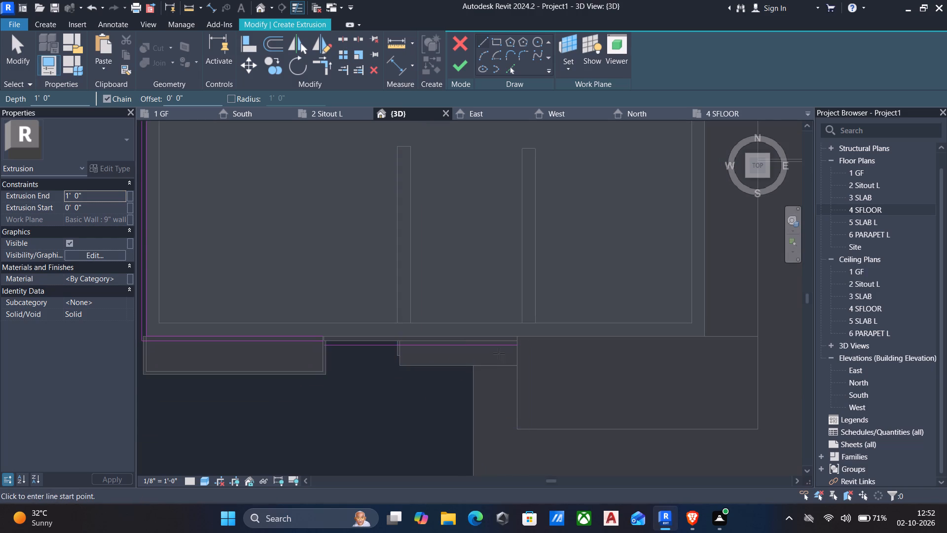
pyautogui.scroll(3, 501, 351)
pyautogui.press('Escape')
pyautogui.click(335, 344)
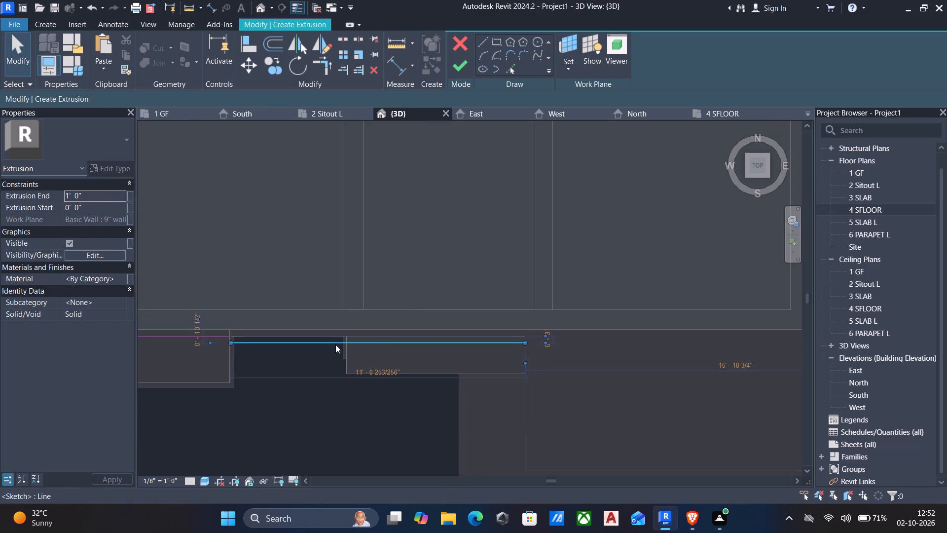
pyautogui.press('Delete')
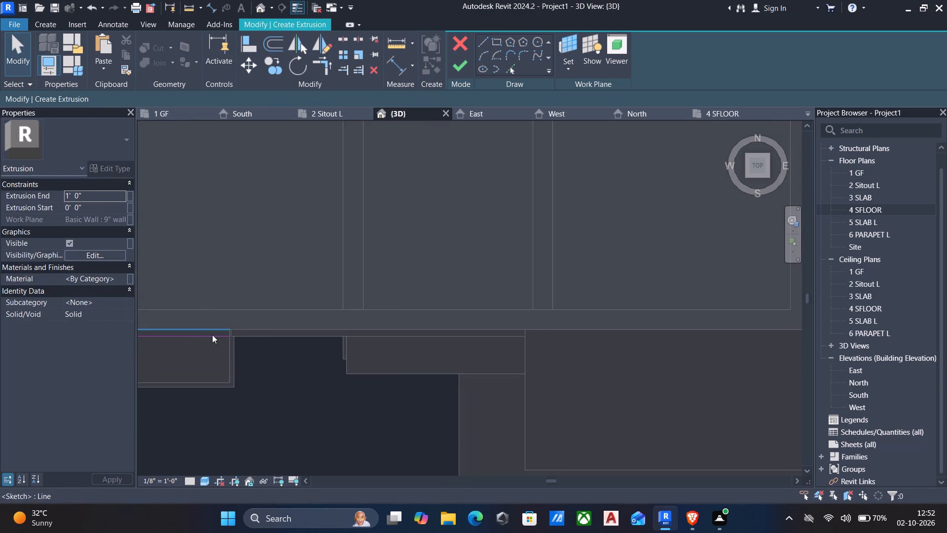
# Sketch an 11'-1 1/2" outer line east along the south facade, a short return to the wall face, and the matching inner line back west.
pyautogui.press('l')
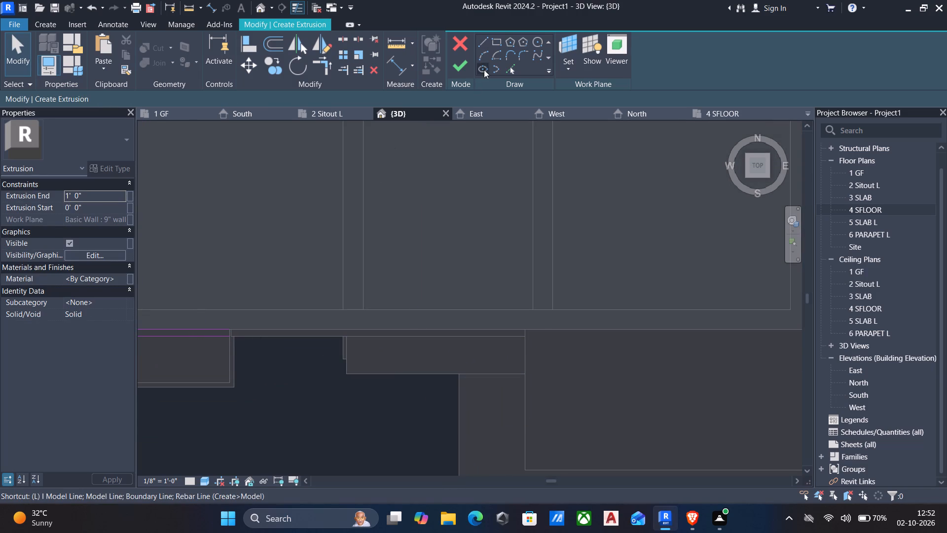
pyautogui.click(483, 44)
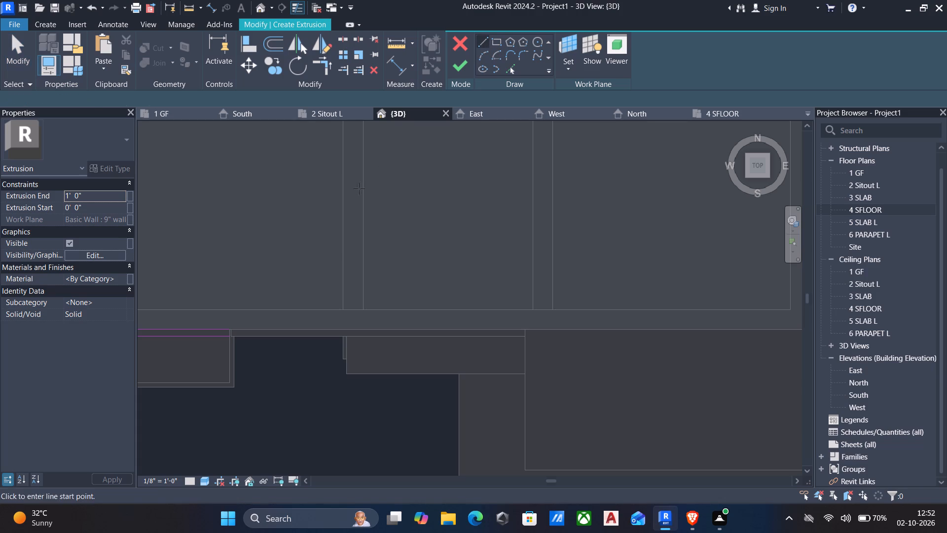
pyautogui.scroll(5, 226, 356)
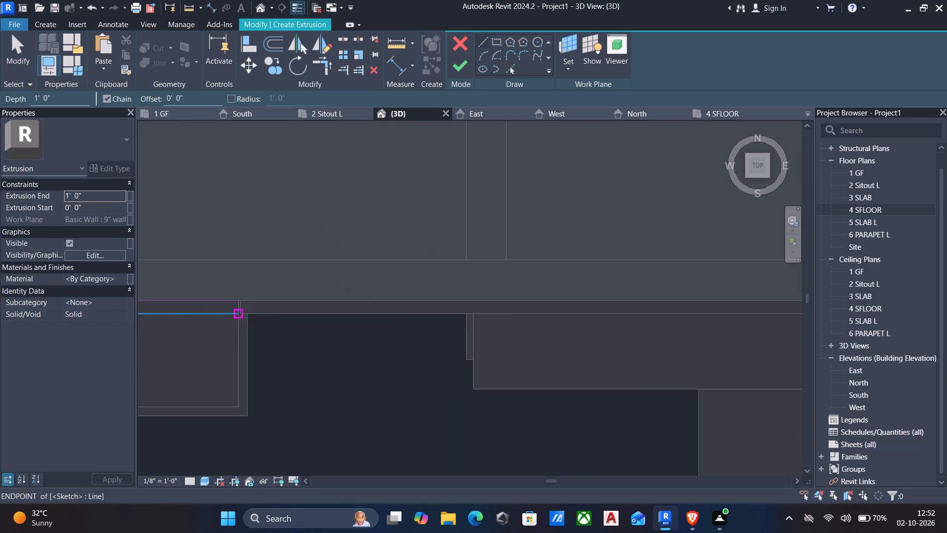
pyautogui.click(241, 316)
pyautogui.scroll(-4, 456, 317)
pyautogui.scroll(-4, 598, 323)
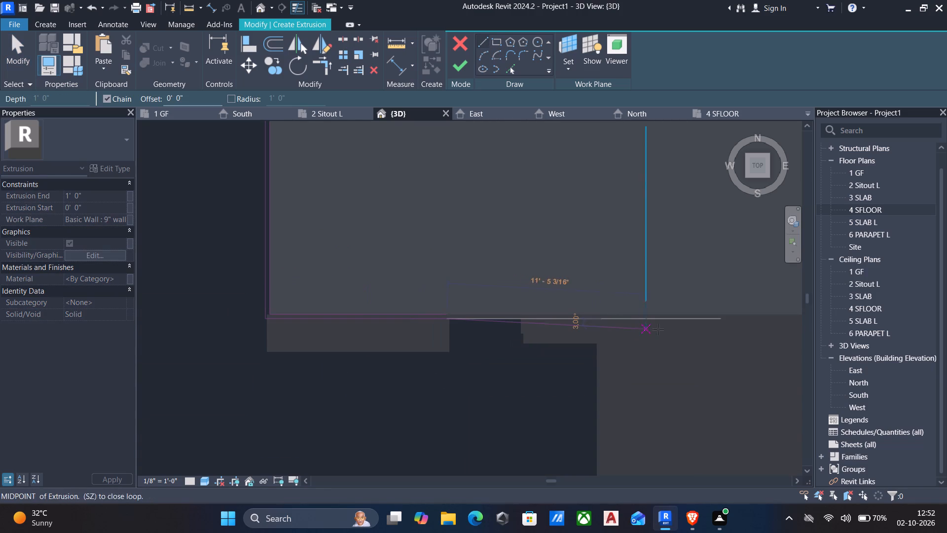
pyautogui.moveTo(683, 329); pyautogui.dragTo(633, 326, button='middle')
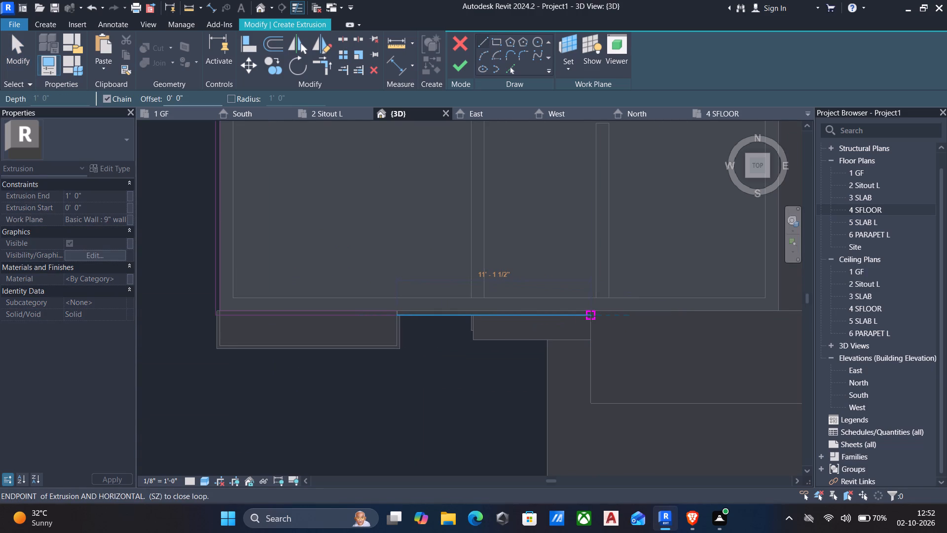
pyautogui.click(591, 316)
pyautogui.scroll(4, 591, 316)
pyautogui.click(588, 307)
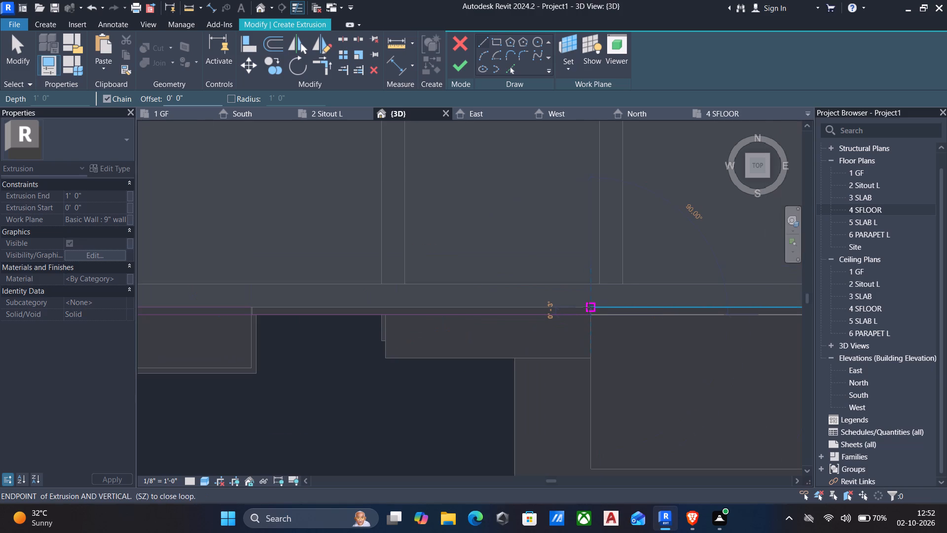
pyautogui.click(251, 304)
pyautogui.press('Escape')
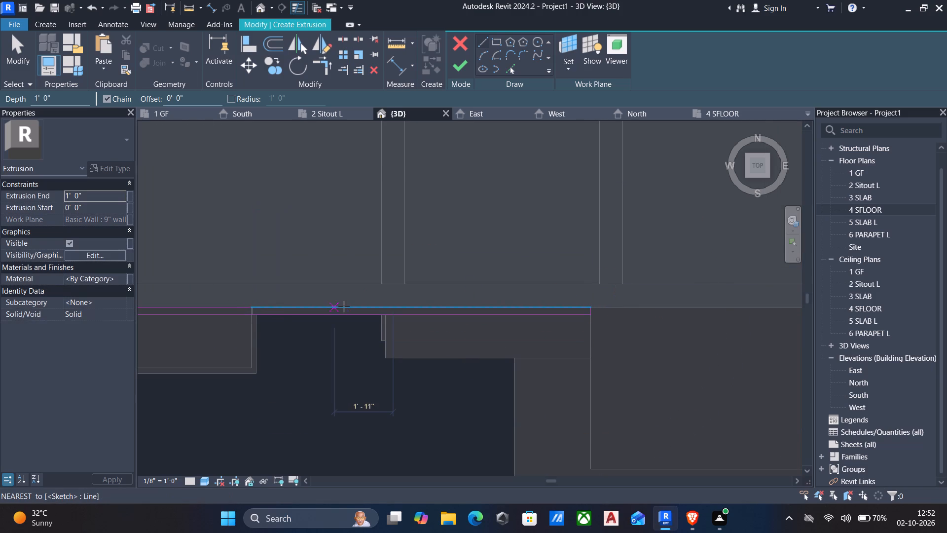
pyautogui.press('Escape')
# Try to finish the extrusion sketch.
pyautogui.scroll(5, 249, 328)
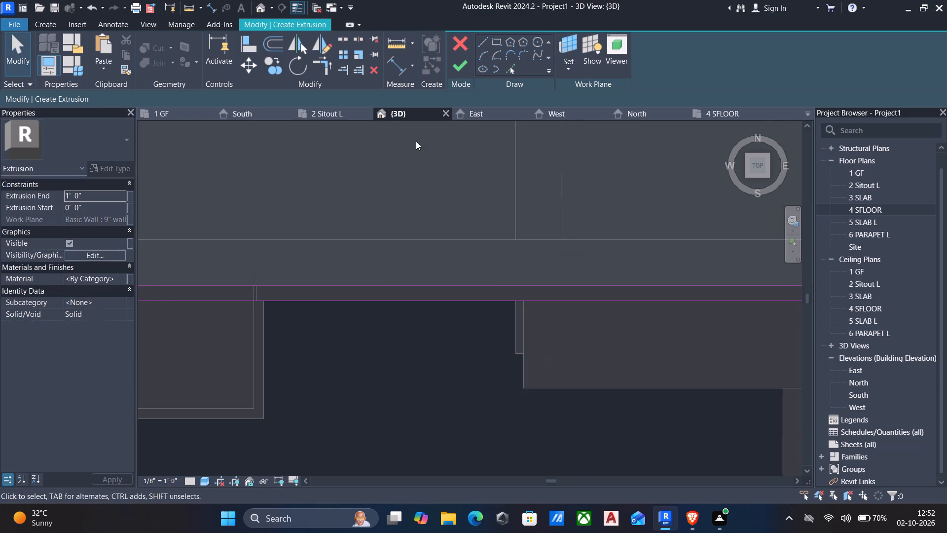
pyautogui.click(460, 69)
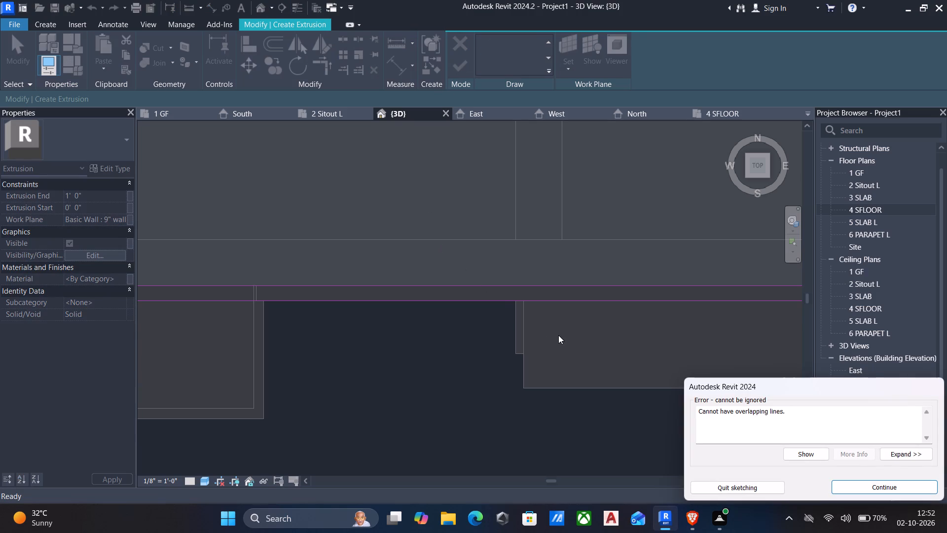
# Delete the overlapping outer boundary line along the north wall of the northwest block.
pyautogui.scroll(-19, 558, 336)
pyautogui.scroll(1, 549, 334)
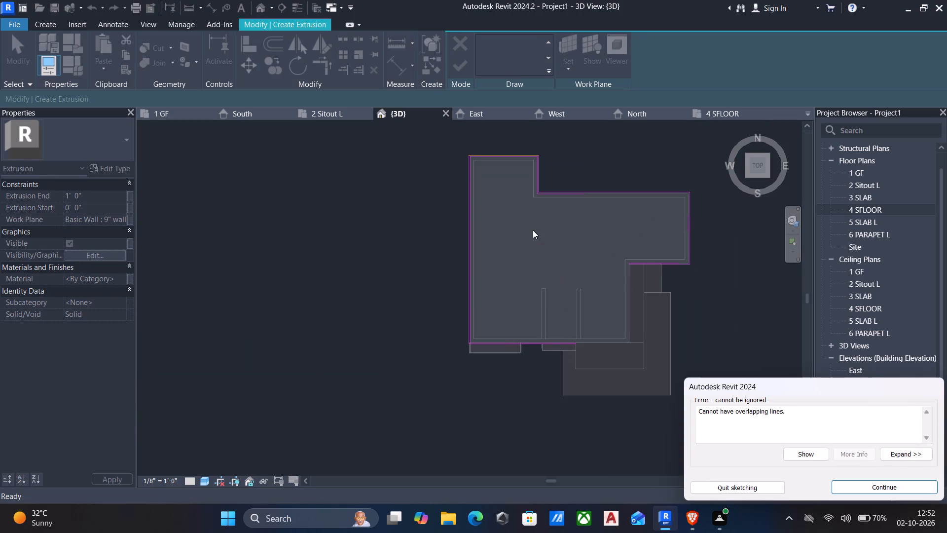
pyautogui.scroll(5, 483, 150)
pyautogui.scroll(6, 561, 173)
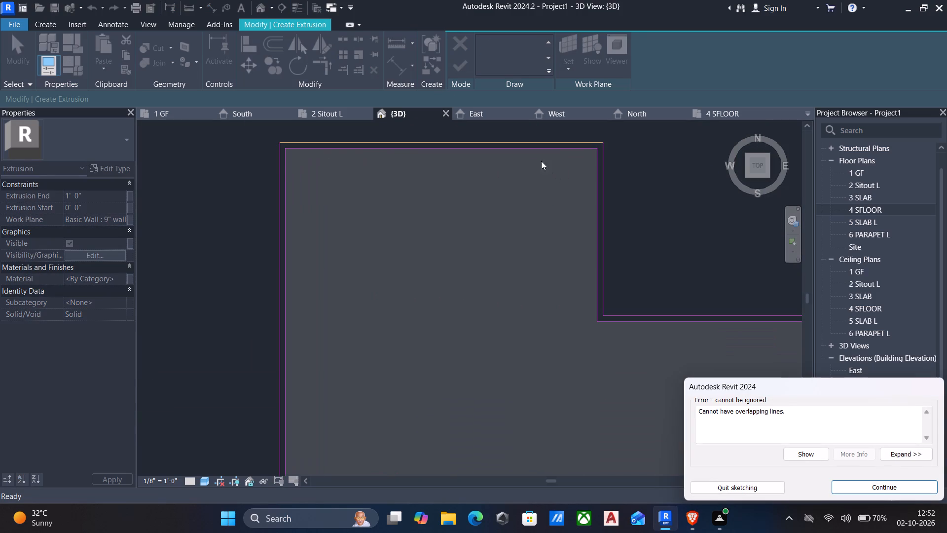
pyautogui.press('Delete')
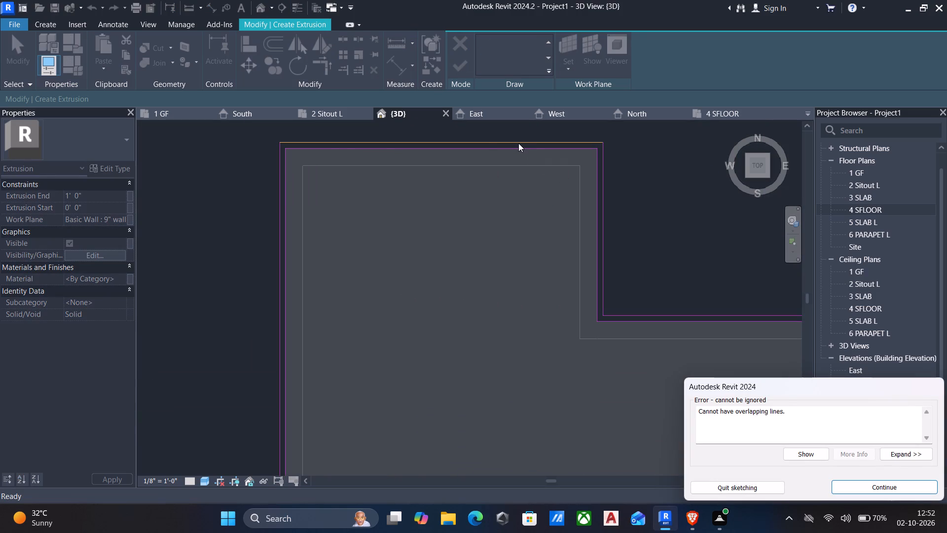
pyautogui.click(486, 145)
pyautogui.click(860, 484)
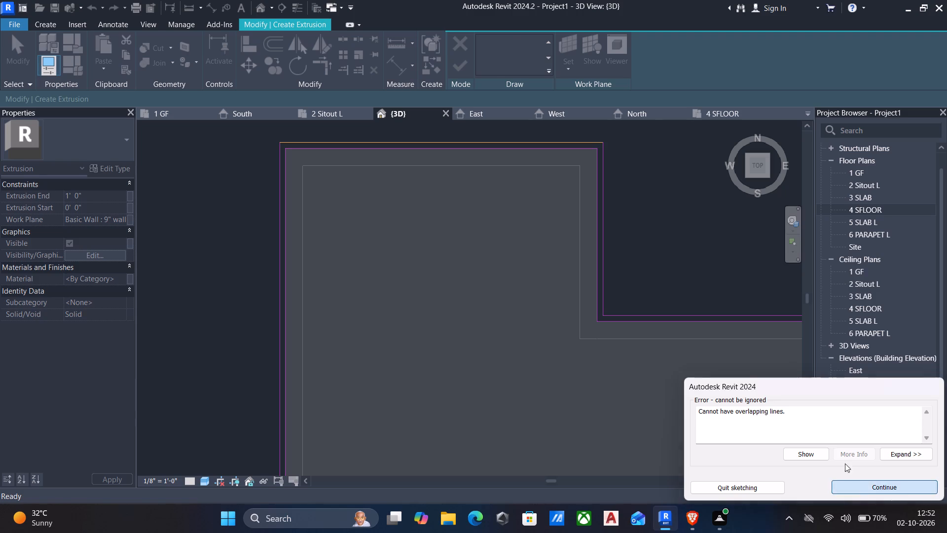
pyautogui.click(410, 141)
pyautogui.press('Delete')
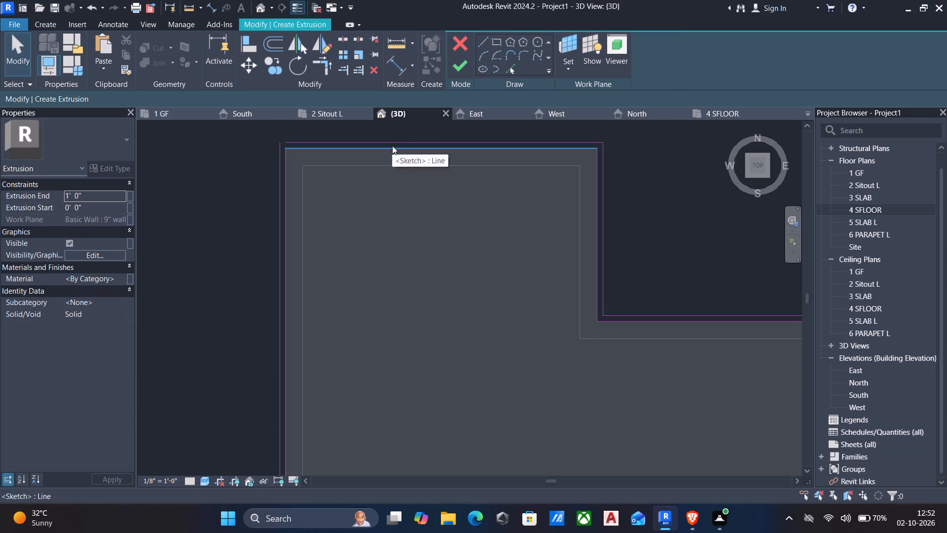
# Trim/extend the west and north outer boundary lines into a corner at the northwest and try to finish the sketch.
pyautogui.write('tr')
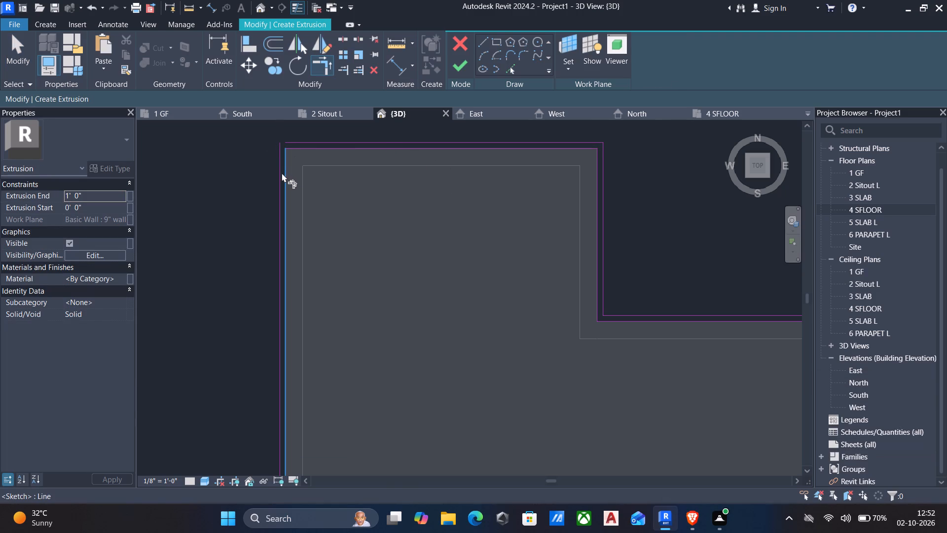
pyautogui.click(280, 175)
pyautogui.click(301, 142)
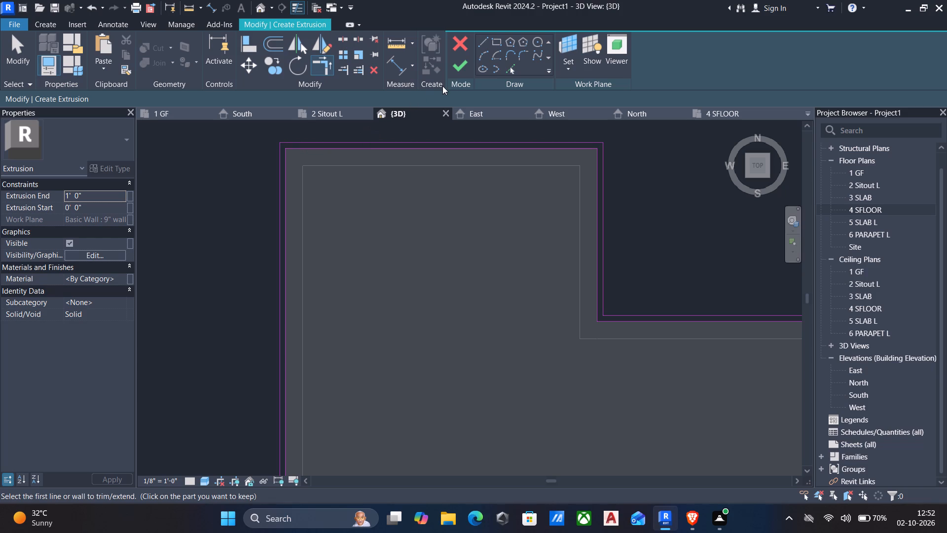
pyautogui.click(458, 70)
# Trim/extend the north and east inner boundary lines to meet at the east wing's northeast corner.
pyautogui.scroll(-3, 421, 230)
pyautogui.scroll(-4, 674, 459)
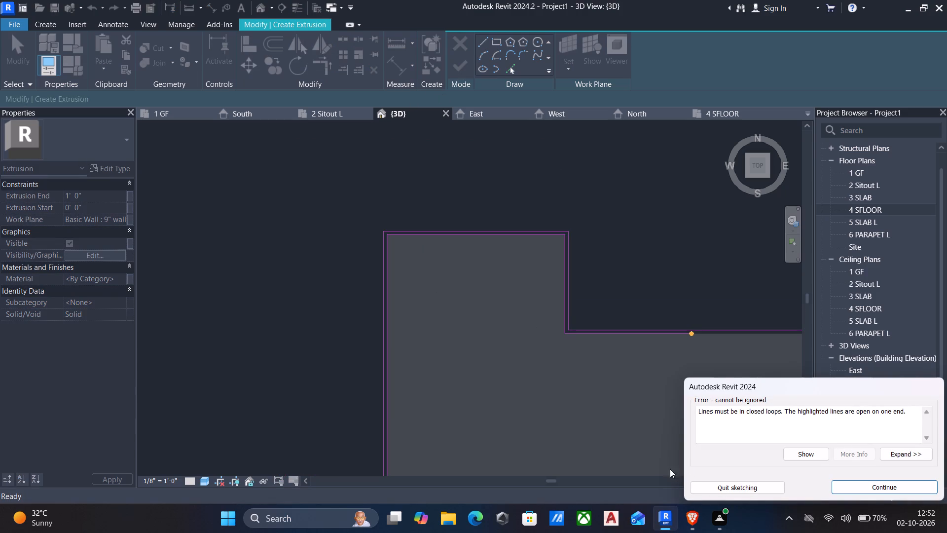
pyautogui.moveTo(673, 350); pyautogui.dragTo(473, 327, button='middle')
pyautogui.scroll(6, 483, 329)
pyautogui.scroll(-3, 502, 329)
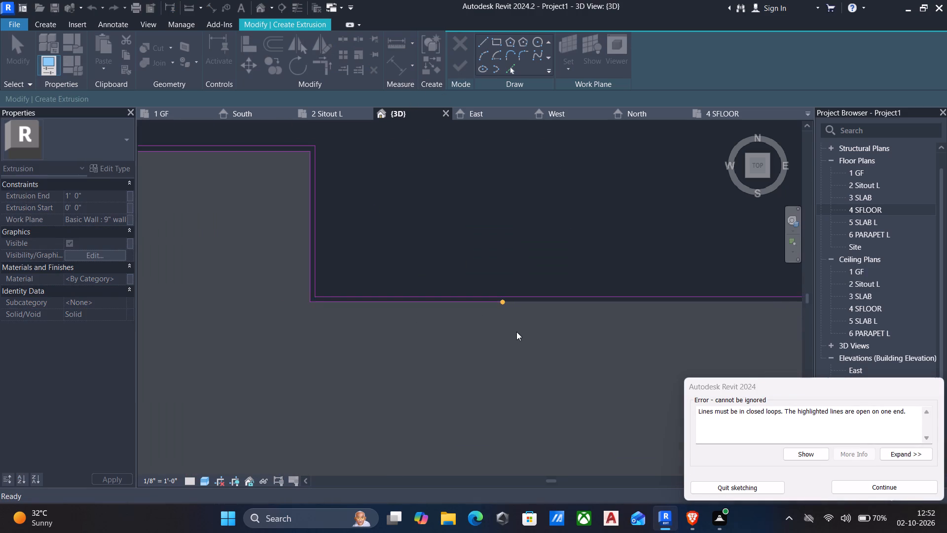
pyautogui.scroll(4, 516, 330)
pyautogui.scroll(-6, 477, 336)
pyautogui.moveTo(486, 369); pyautogui.dragTo(376, 326, button='middle')
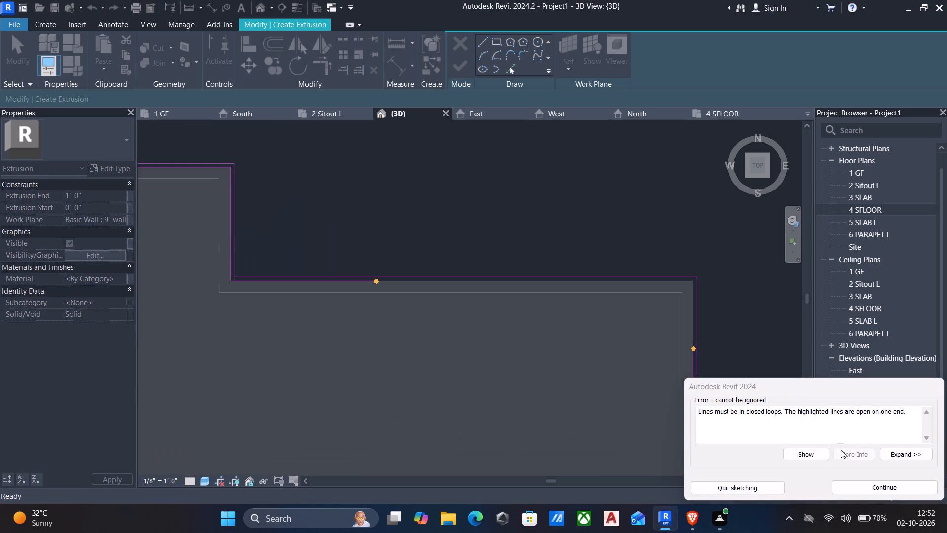
pyautogui.click(866, 483)
pyautogui.write('tr')
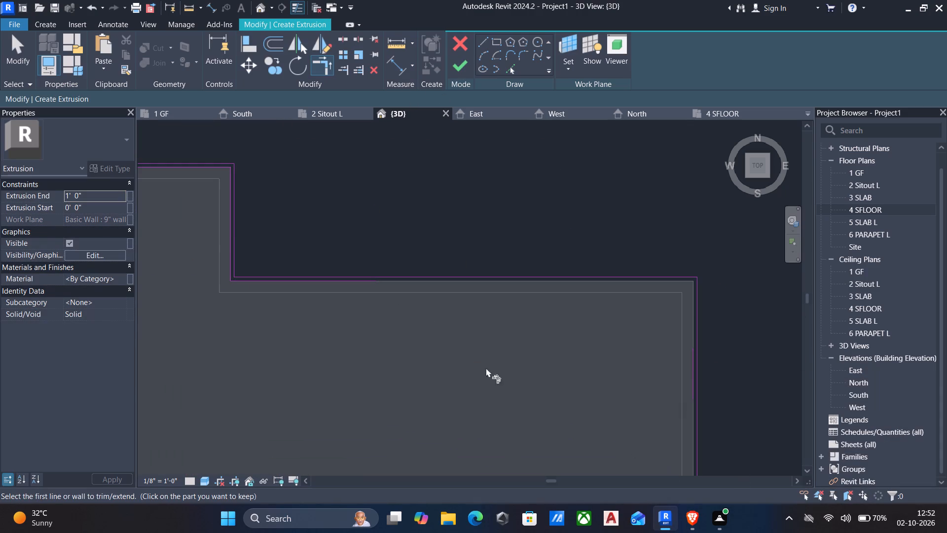
pyautogui.click(345, 286)
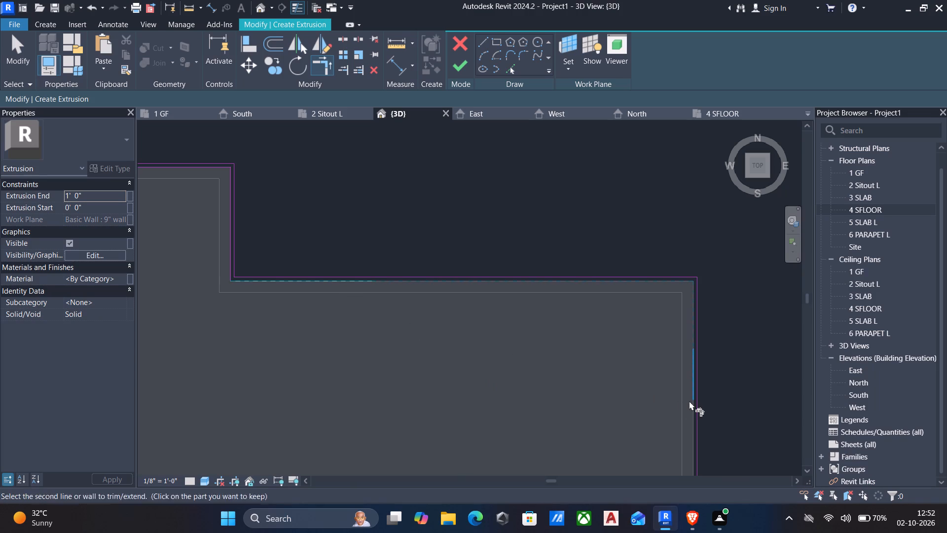
pyautogui.click(690, 401)
# Trim/extend the south and east inner boundary lines into the east wing's southeast corner, and finish the extrusion sketch.
pyautogui.scroll(-4, 684, 402)
pyautogui.moveTo(681, 412); pyautogui.dragTo(659, 356, button='middle')
pyautogui.scroll(2, 665, 399)
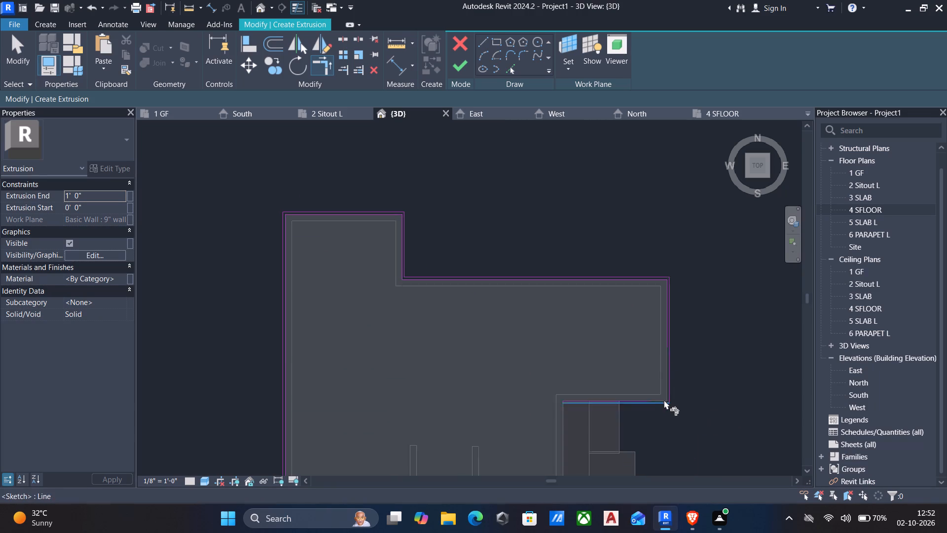
pyautogui.scroll(2, 664, 400)
pyautogui.click(635, 401)
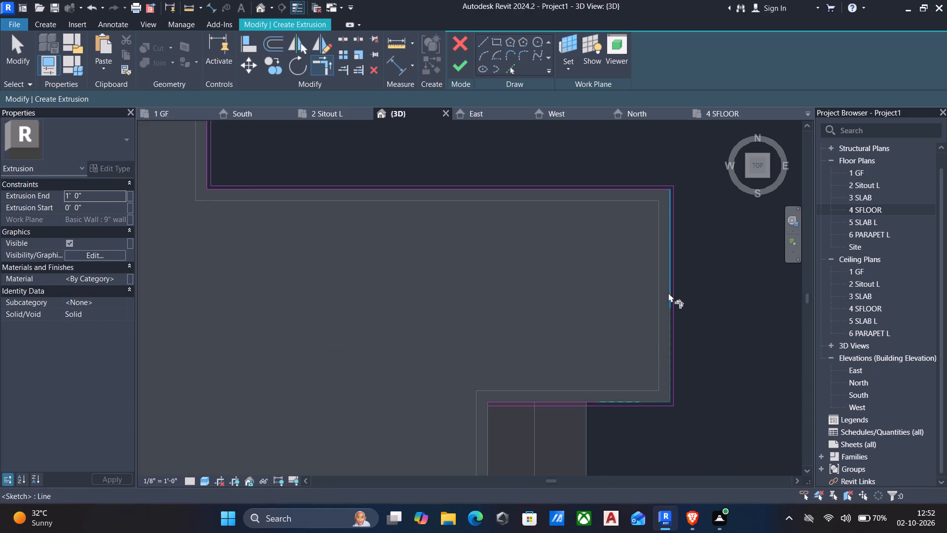
pyautogui.click(667, 293)
pyautogui.press('Escape')
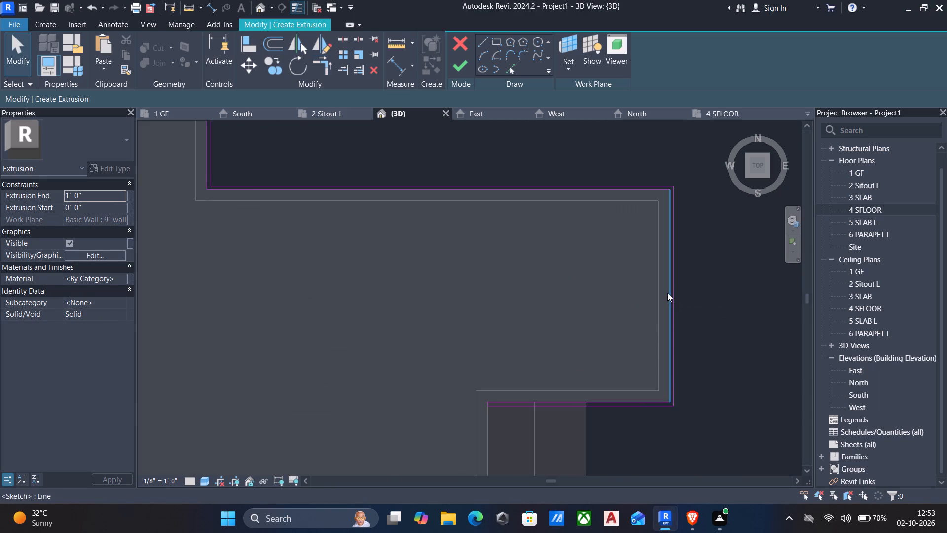
pyautogui.click(460, 62)
# Set the parapet-top extrusion's end to 3".
pyautogui.scroll(-6, 495, 169)
pyautogui.scroll(-3, 432, 182)
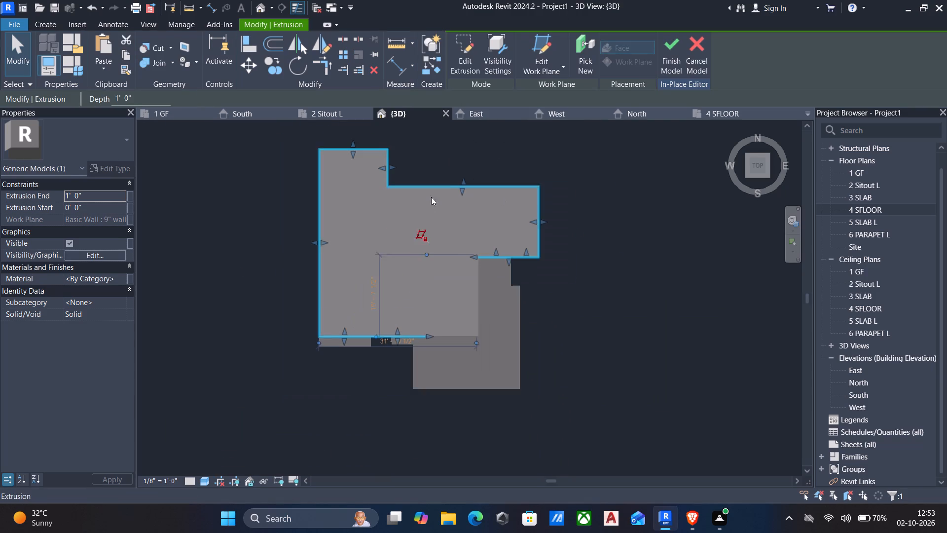
pyautogui.click(85, 196)
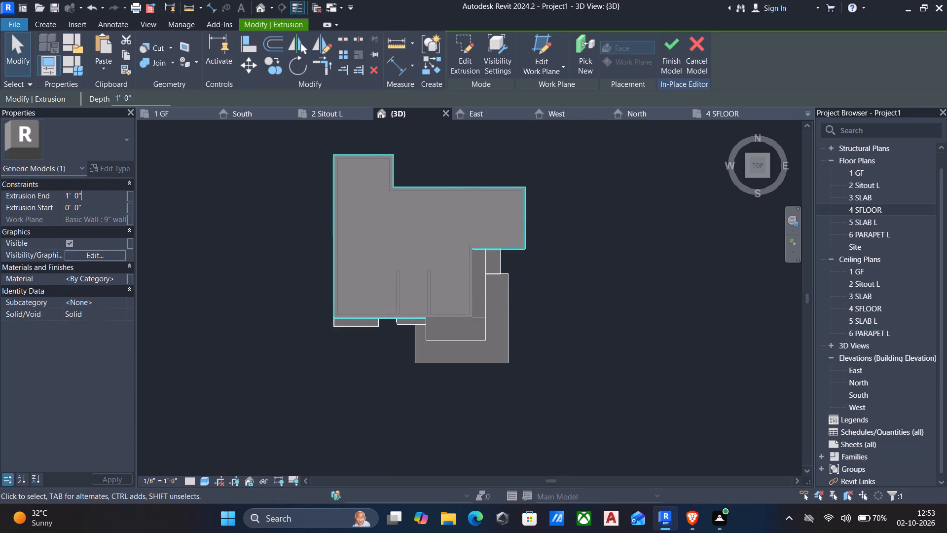
pyautogui.moveTo(85, 196); pyautogui.dragTo(0, 182)
pyautogui.press('3')
pyautogui.hotkey('shift', '"')
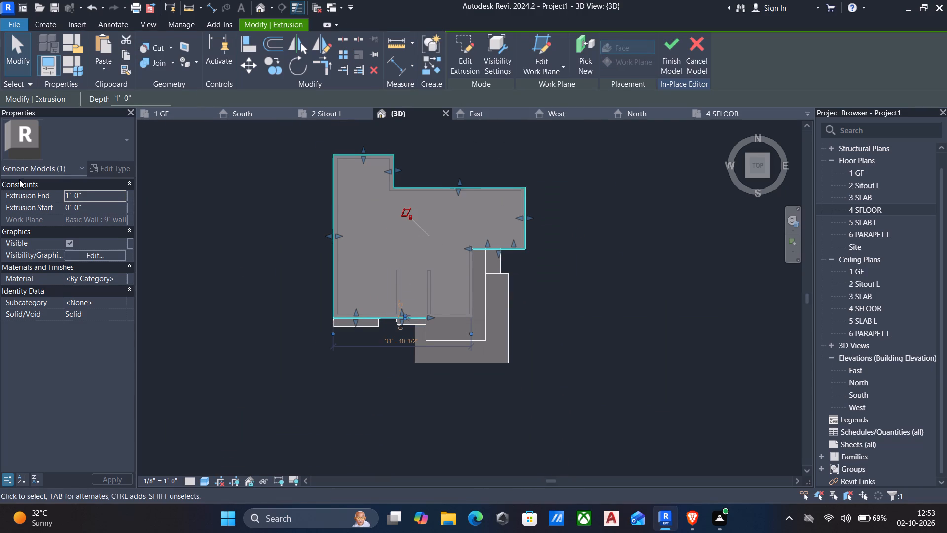
pyautogui.click(84, 192)
pyautogui.moveTo(84, 192); pyautogui.dragTo(0, 178)
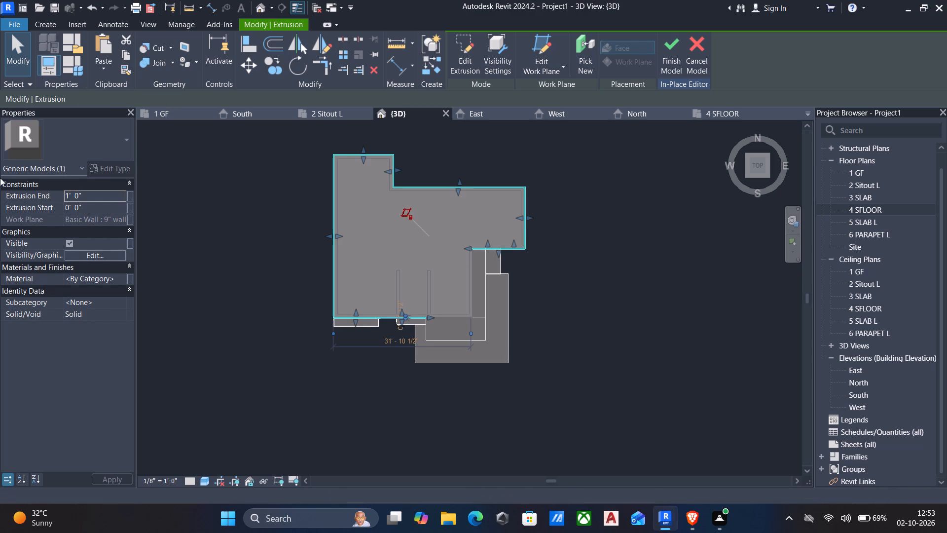
pyautogui.click(111, 195)
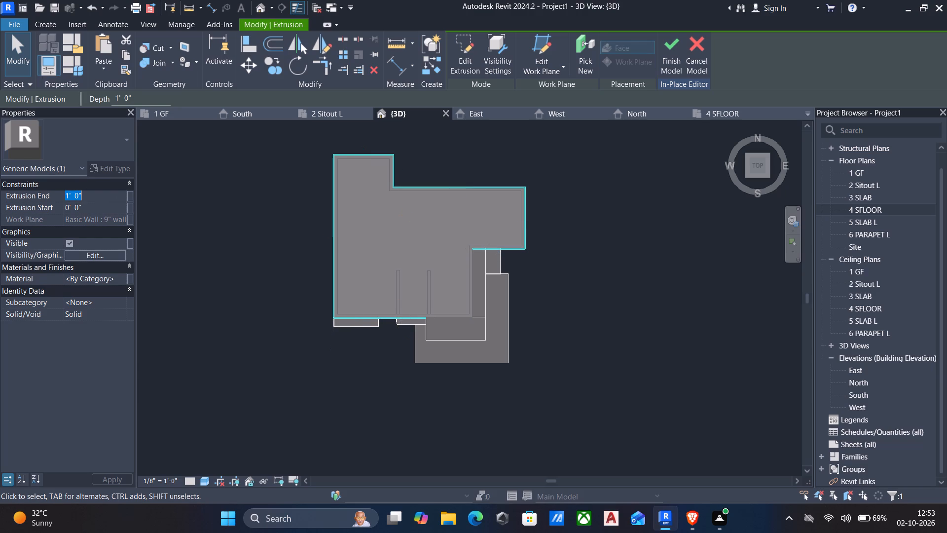
pyautogui.write('3"')
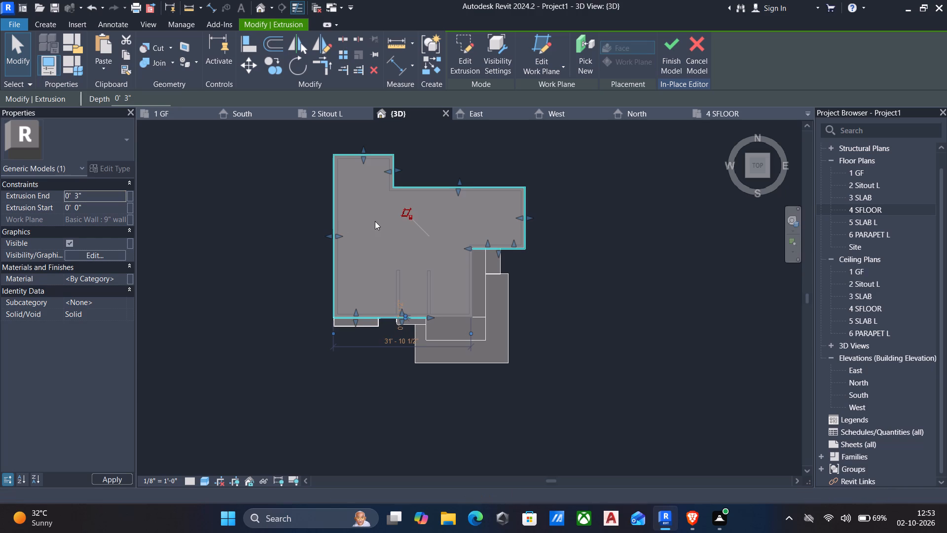
# Examine in 3D how the parapet-top extrusion projects beyond the walls, especially along the south front and at the southwest corner.
pyautogui.scroll(-2, 620, 199)
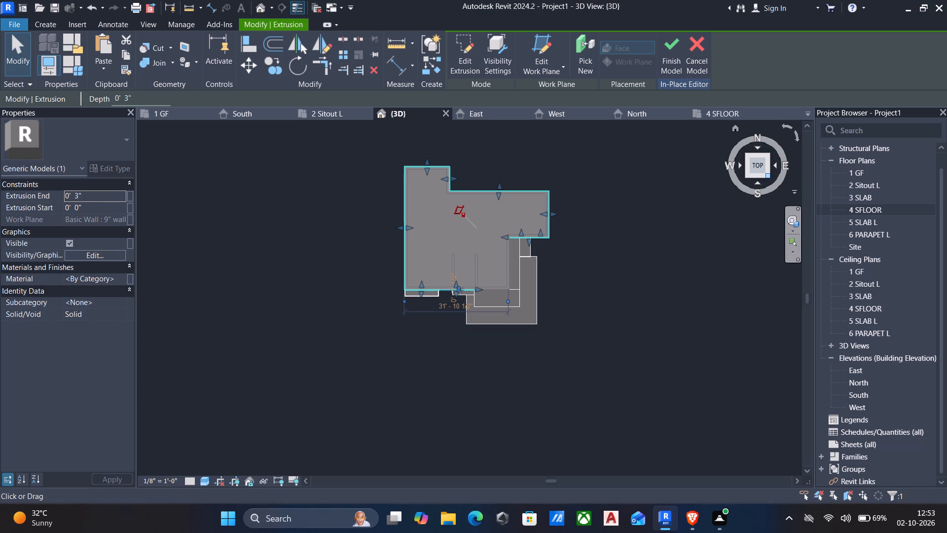
pyautogui.click(768, 174)
pyautogui.scroll(3, 471, 329)
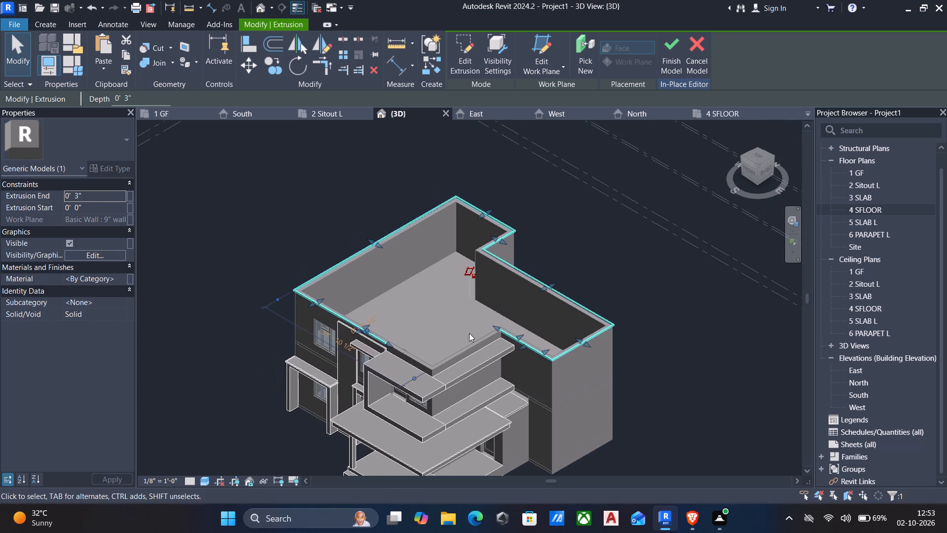
pyautogui.scroll(1, 469, 333)
pyautogui.scroll(6, 273, 292)
pyautogui.scroll(-5, 256, 296)
pyautogui.moveTo(256, 302); pyautogui.dragTo(312, 286, button='middle')
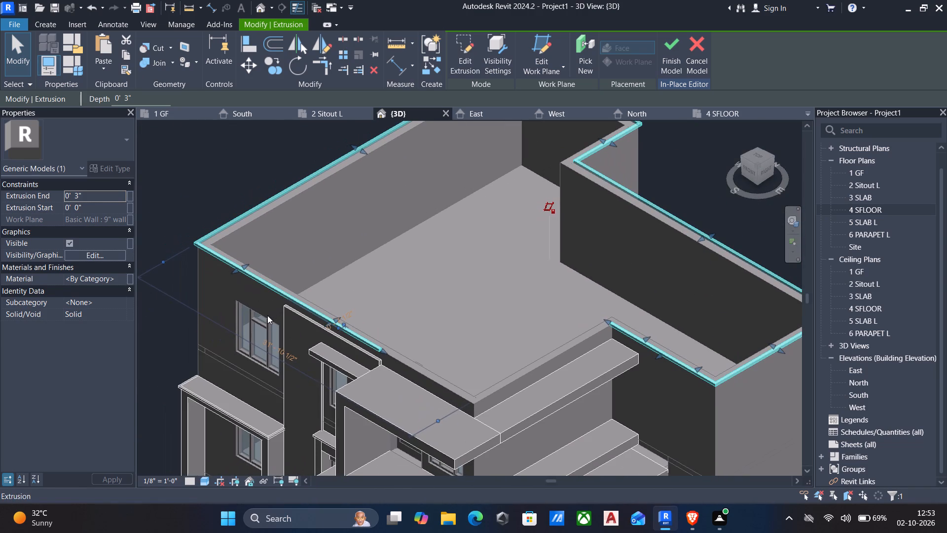
pyautogui.press('Escape')
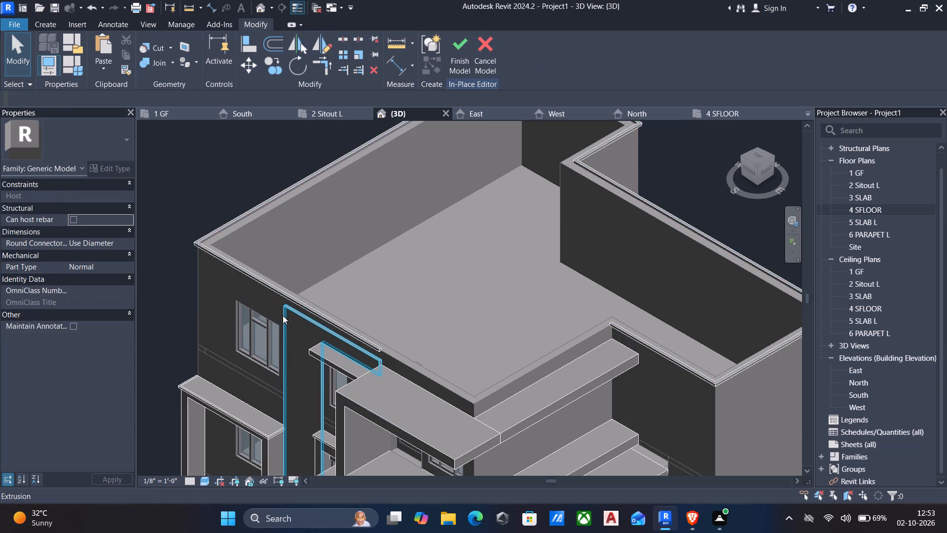
pyautogui.scroll(5, 283, 315)
pyautogui.middleClick(300, 312)
pyautogui.scroll(-4, 300, 312)
pyautogui.keyDown('shift'); pyautogui.moveTo(300, 313); pyautogui.dragTo(378, 227, button='middle'); pyautogui.keyUp('shift')
pyautogui.scroll(5, 278, 298)
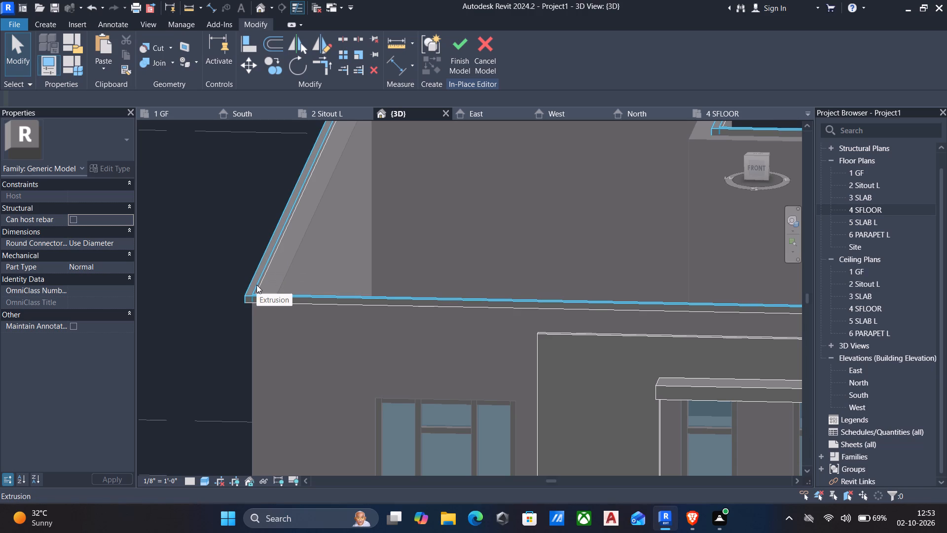
pyautogui.scroll(4, 258, 315)
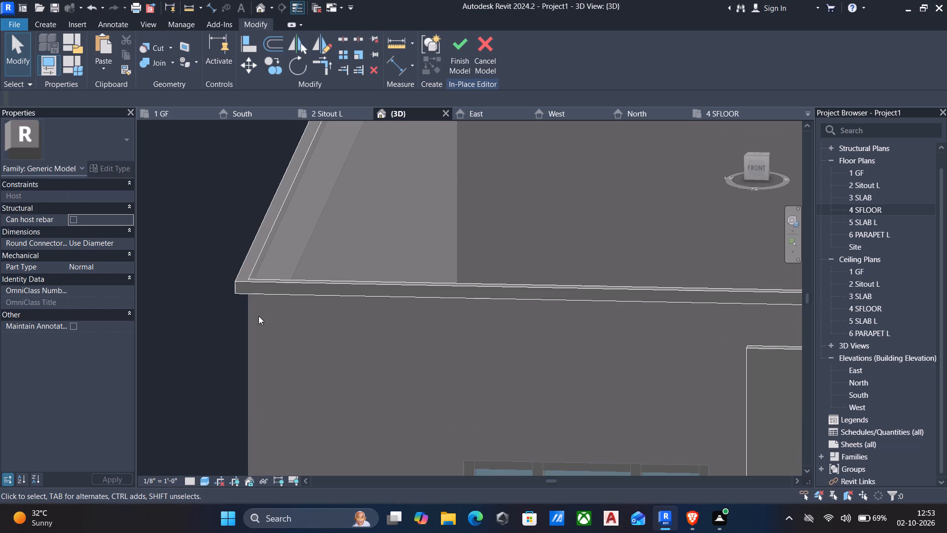
pyautogui.scroll(-4, 276, 325)
pyautogui.keyDown('shift'); pyautogui.moveTo(276, 325); pyautogui.dragTo(243, 343, button='middle'); pyautogui.keyUp('shift')
pyautogui.scroll(1, 243, 343)
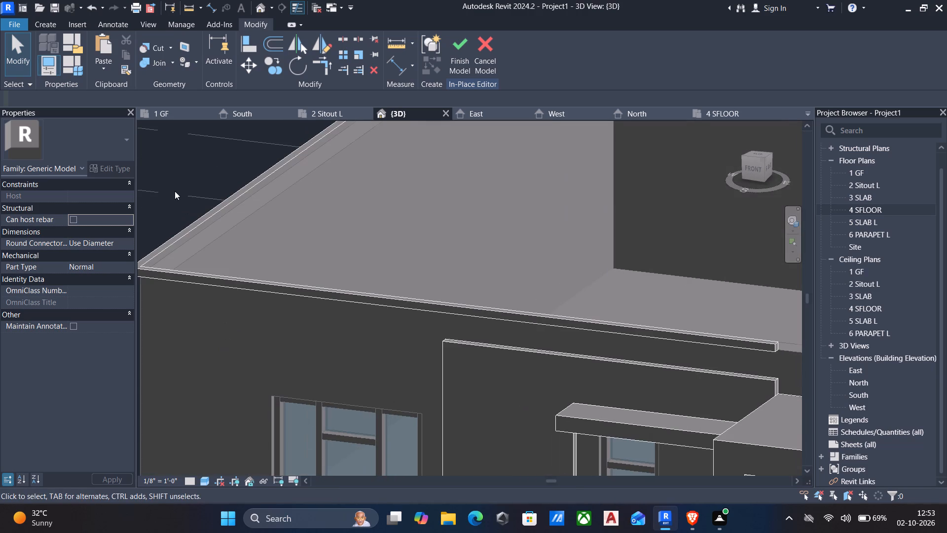
pyautogui.click(182, 227)
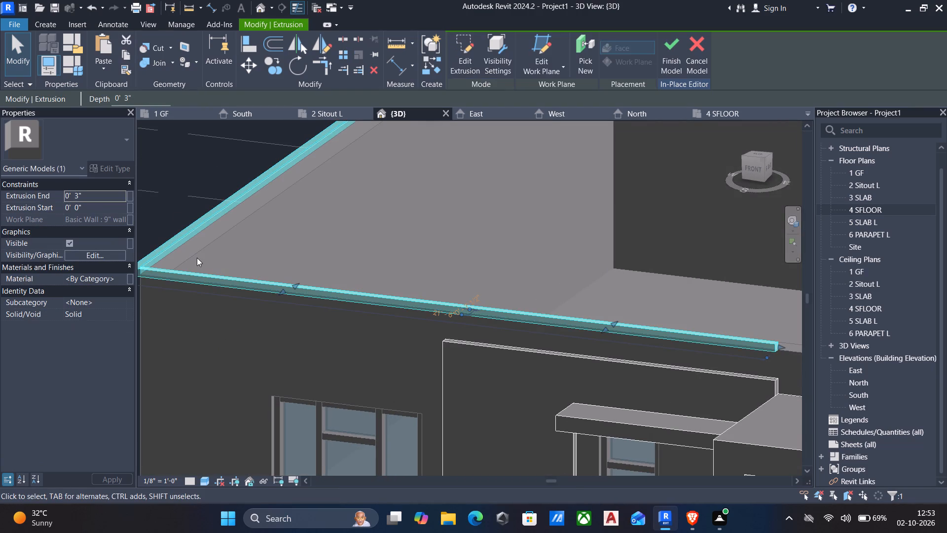
pyautogui.scroll(-2, 297, 320)
pyautogui.keyDown('shift'); pyautogui.moveTo(305, 323); pyautogui.dragTo(317, 321, button='middle'); pyautogui.keyUp('shift')
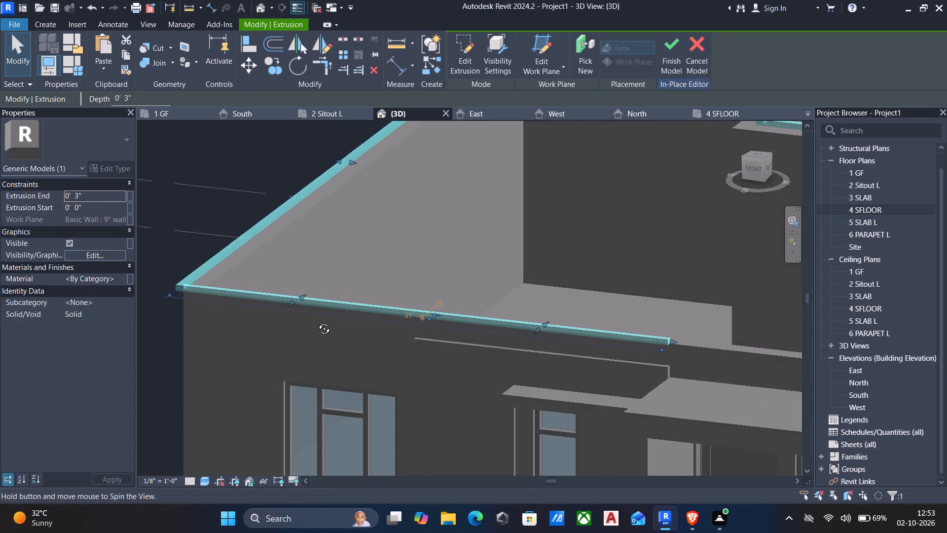
pyautogui.keyDown('shift'); pyautogui.moveTo(317, 321); pyautogui.dragTo(357, 295, button='middle'); pyautogui.keyUp('shift')
pyautogui.scroll(3, 536, 328)
pyautogui.scroll(-2, 644, 331)
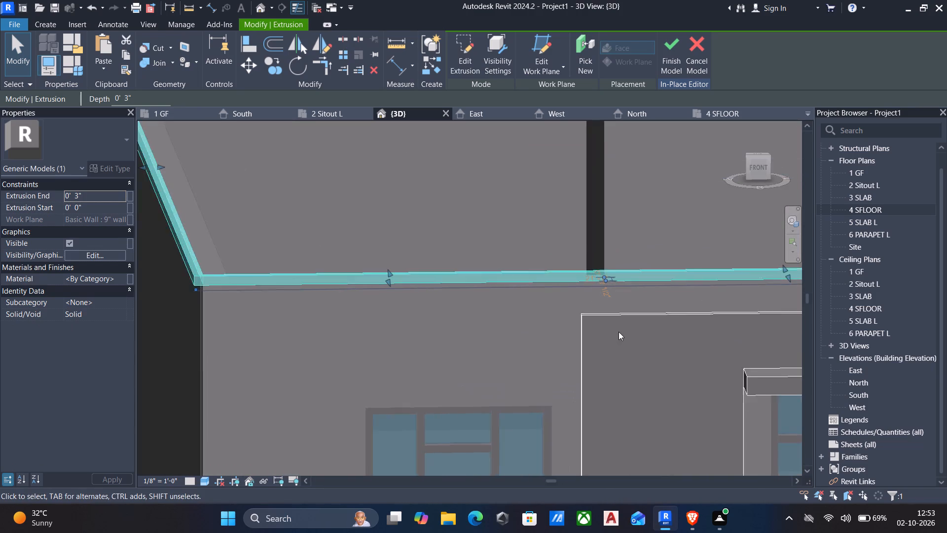
pyautogui.scroll(-2, 619, 332)
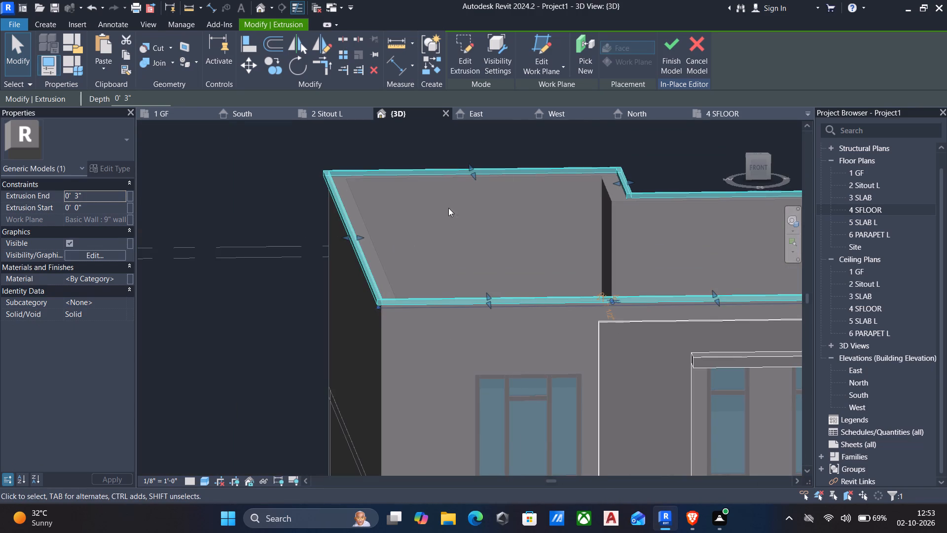
# Finish the in-place model containing the parapet-top extrusion.
pyautogui.click(668, 46)
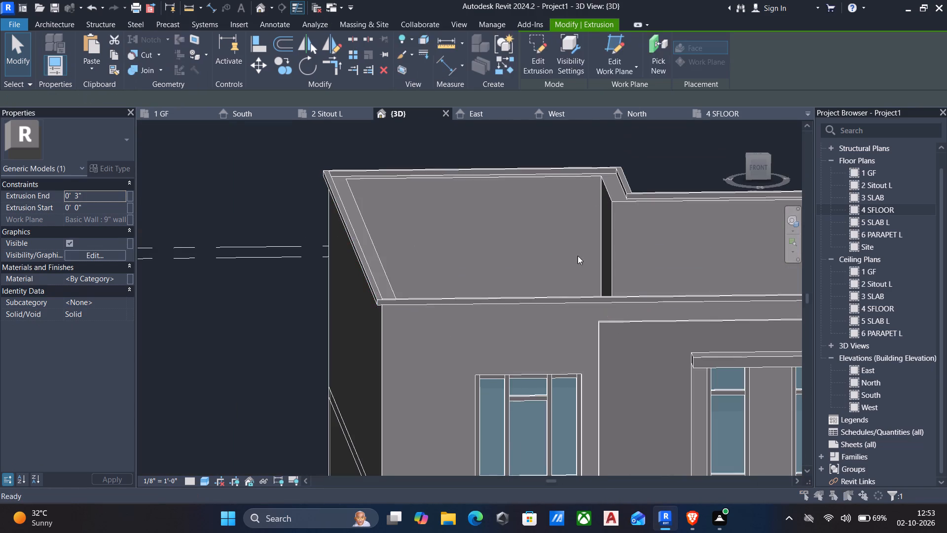
pyautogui.click(560, 306)
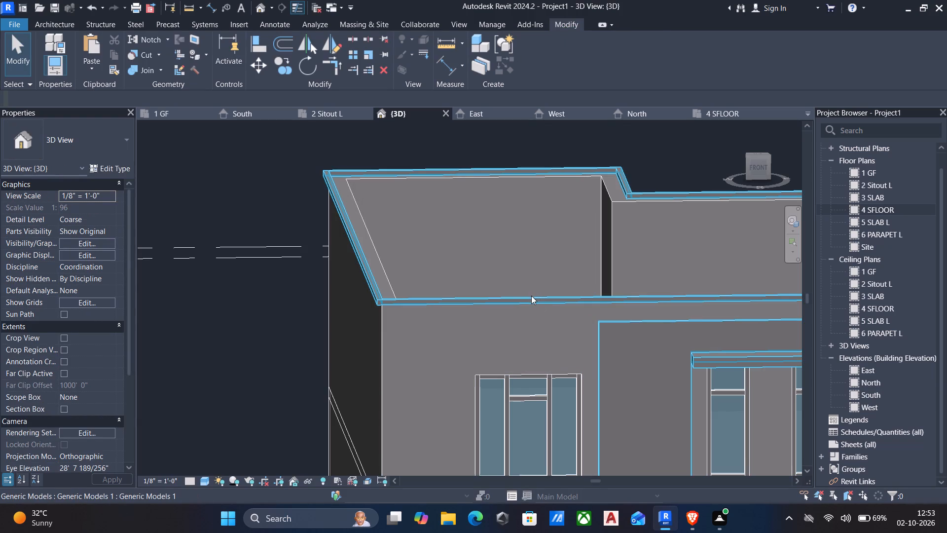
# Reopen the in-place facade model and stretch the parapet-top extrusion's underside down to an extrusion start of -1' 5".
pyautogui.click(531, 296)
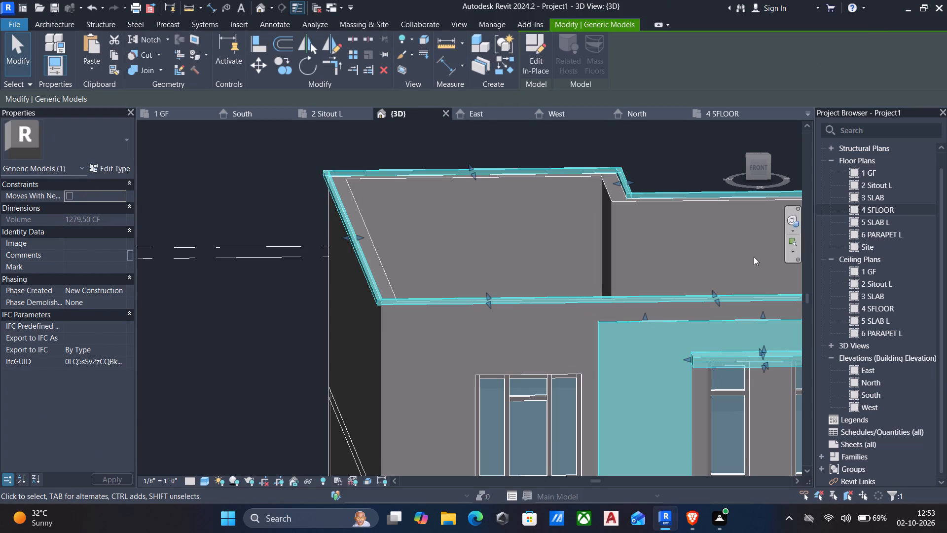
pyautogui.click(532, 61)
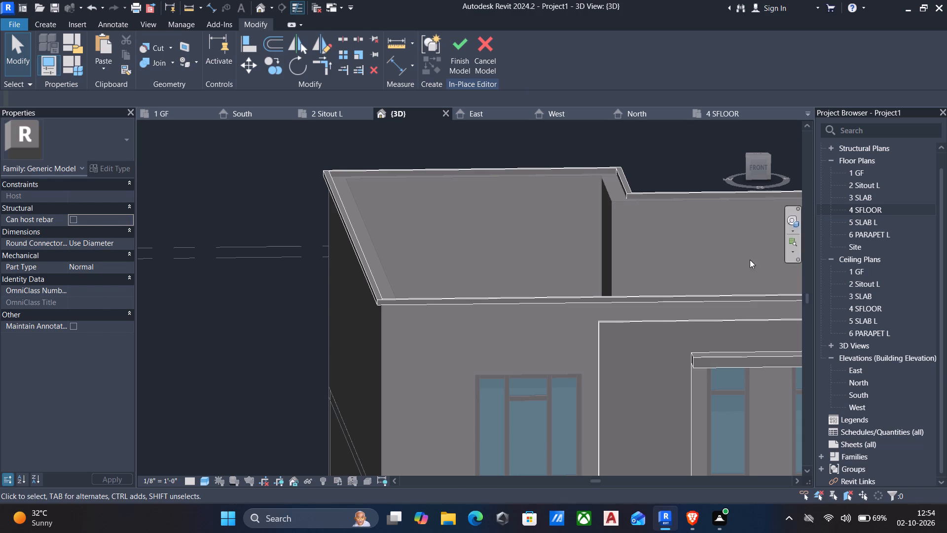
pyautogui.scroll(-1, 616, 265)
pyautogui.keyDown('shift'); pyautogui.moveTo(616, 265); pyautogui.dragTo(714, 253, button='middle'); pyautogui.keyUp('shift')
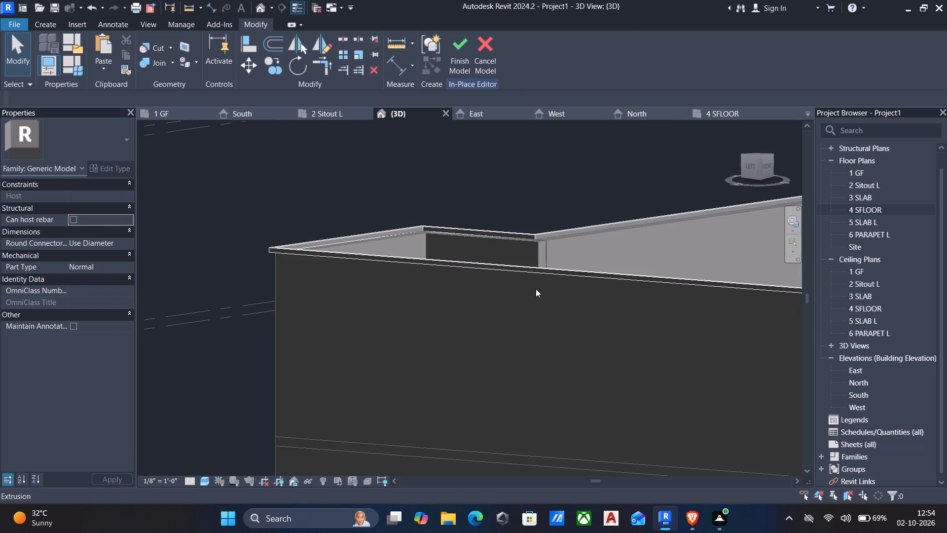
pyautogui.keyDown('shift'); pyautogui.moveTo(536, 289); pyautogui.dragTo(504, 298, button='middle'); pyautogui.keyUp('shift')
pyautogui.scroll(-3, 652, 325)
pyautogui.moveTo(652, 325); pyautogui.dragTo(614, 310, button='middle')
pyautogui.scroll(1, 614, 310)
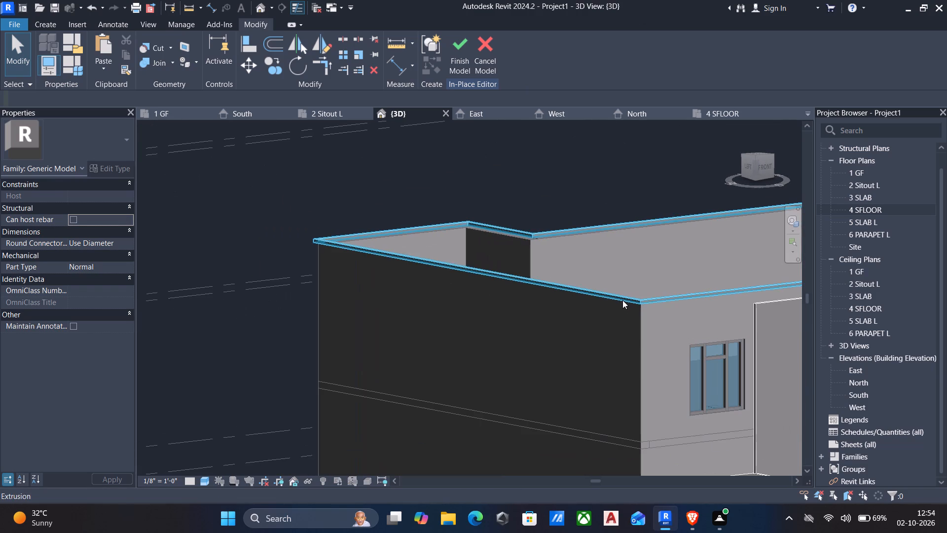
pyautogui.click(622, 300)
pyautogui.scroll(-2, 575, 283)
pyautogui.moveTo(586, 305); pyautogui.dragTo(535, 284, button='middle')
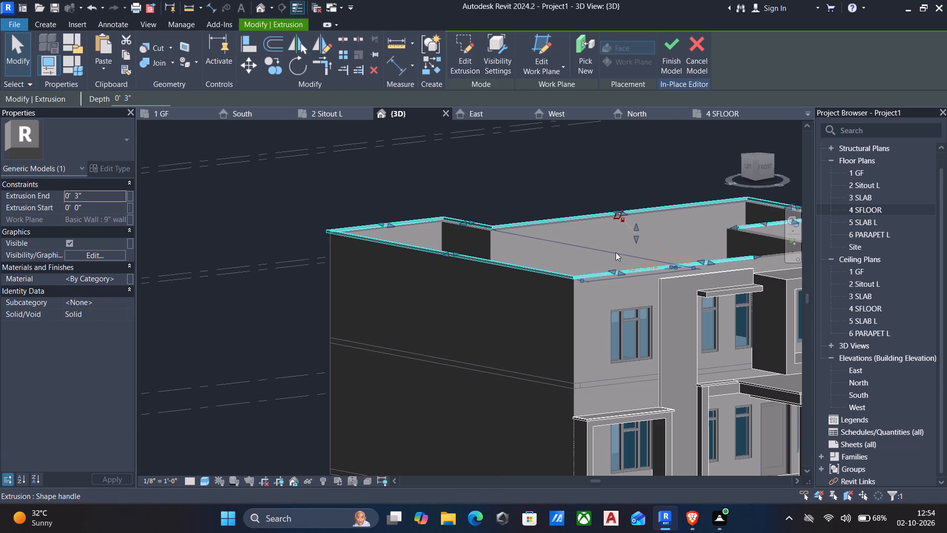
pyautogui.moveTo(631, 237); pyautogui.dragTo(630, 260)
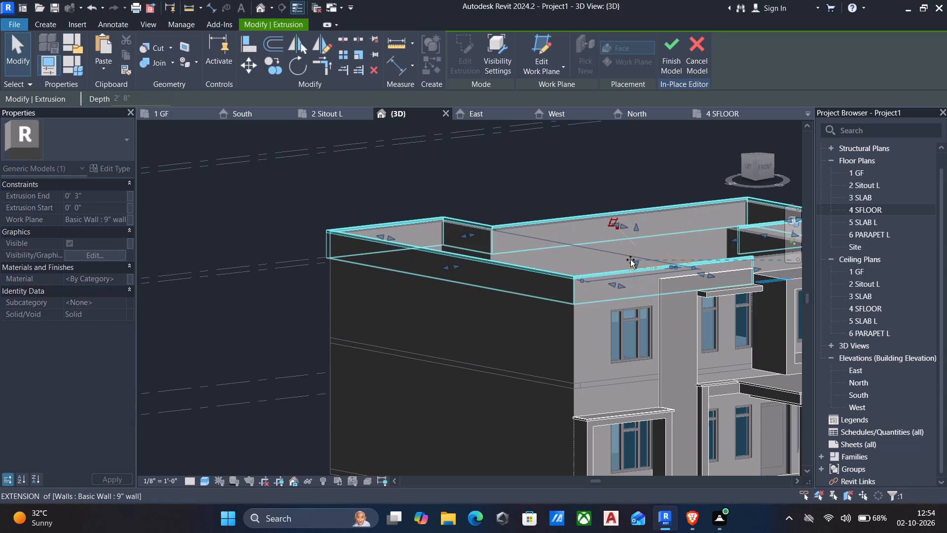
pyautogui.moveTo(630, 260); pyautogui.dragTo(626, 252)
pyautogui.press('Escape')
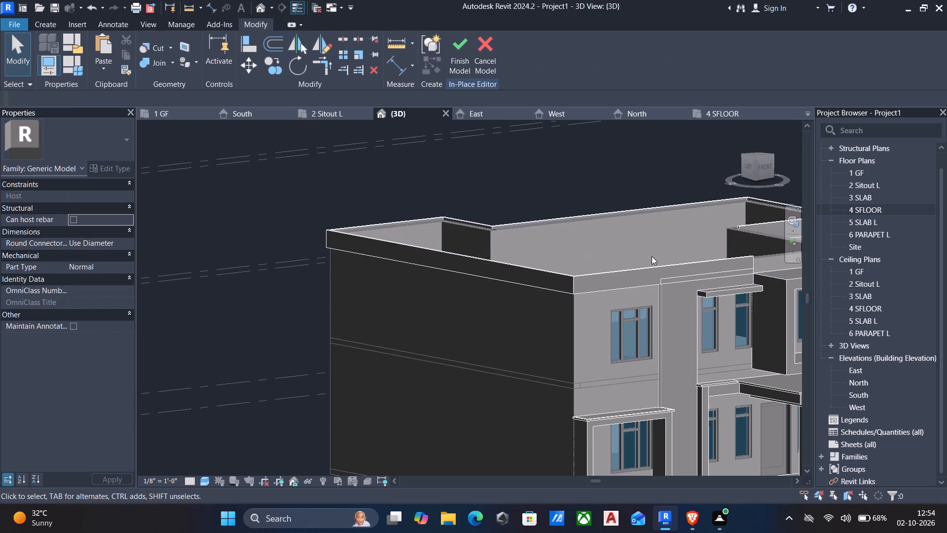
# Lower the top face of the parapet-top extrusion to the wall top, at an extrusion end of 0' 0".
pyautogui.click(625, 288)
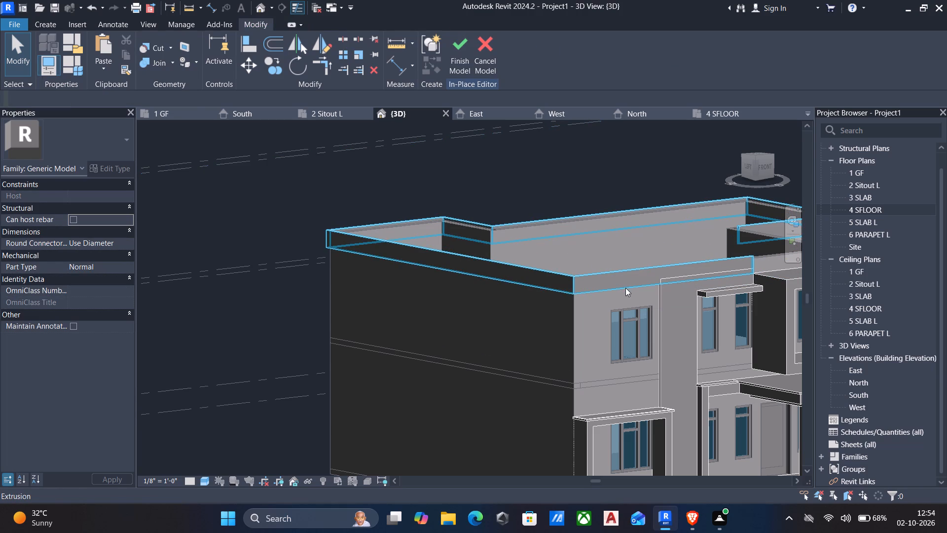
pyautogui.scroll(4, 636, 225)
pyautogui.click(636, 225)
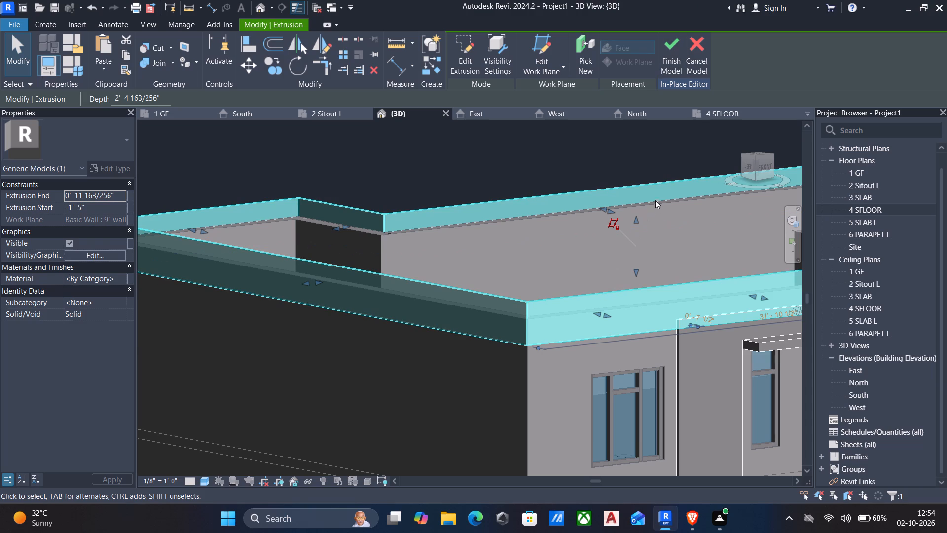
pyautogui.moveTo(635, 218); pyautogui.dragTo(619, 259)
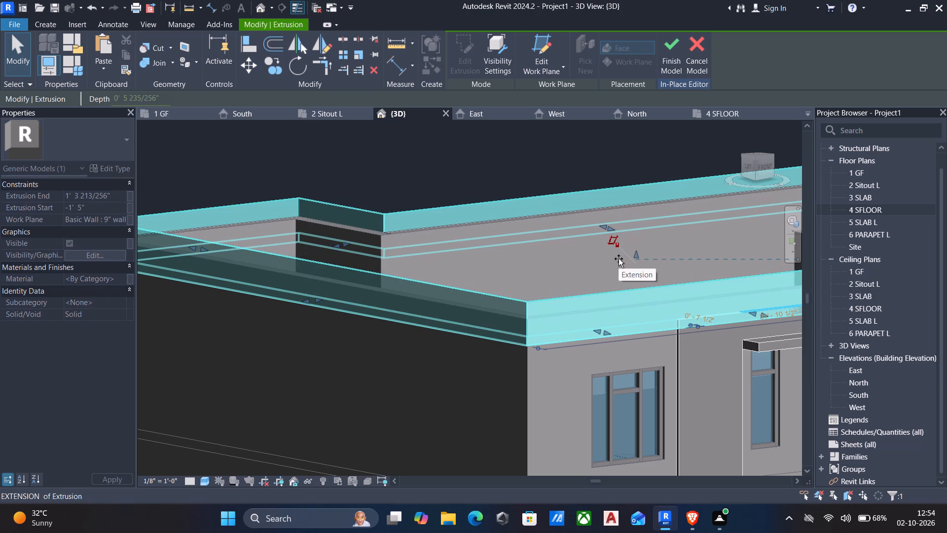
pyautogui.moveTo(619, 259); pyautogui.dragTo(614, 246)
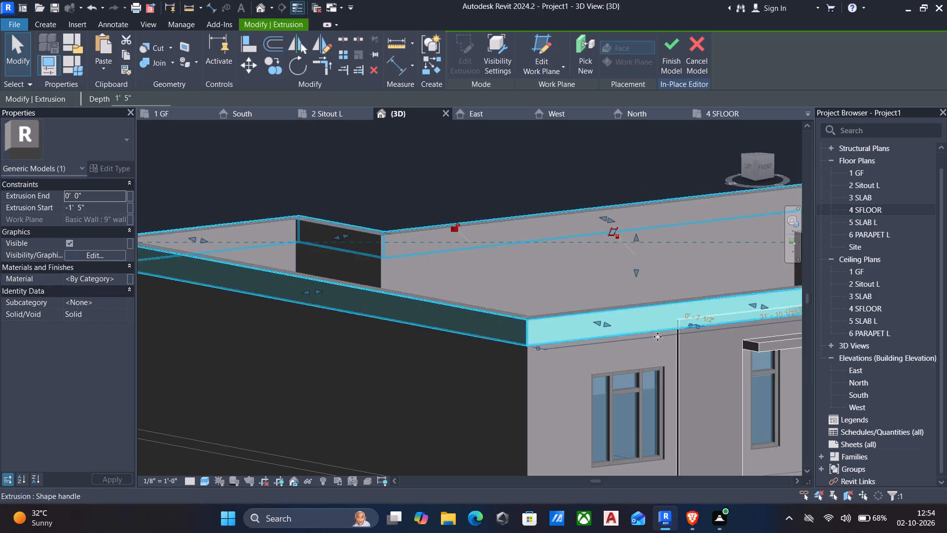
# Raise the parapet-top extrusion's underside to an extrusion start of about -0' 4 3/8" and finish the in-place model.
pyautogui.scroll(-2, 636, 337)
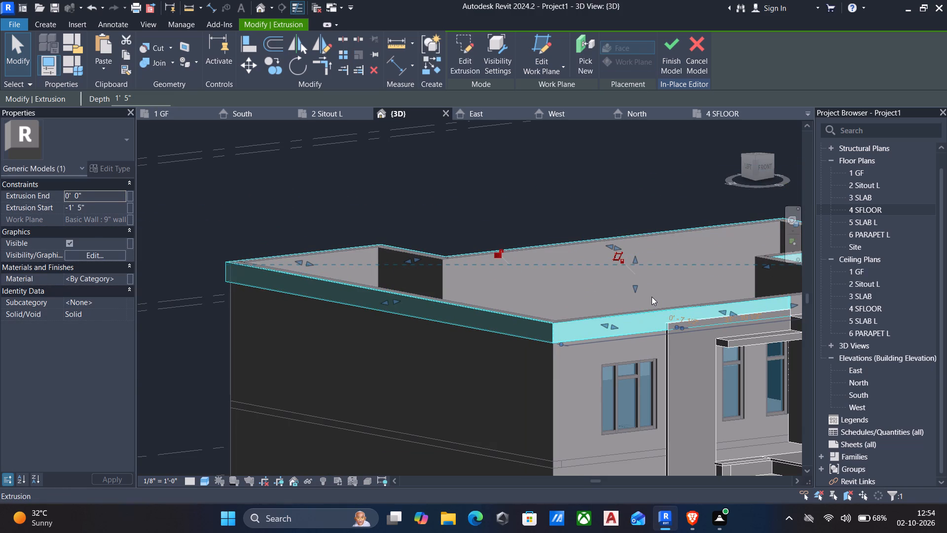
pyautogui.moveTo(636, 286); pyautogui.dragTo(632, 273)
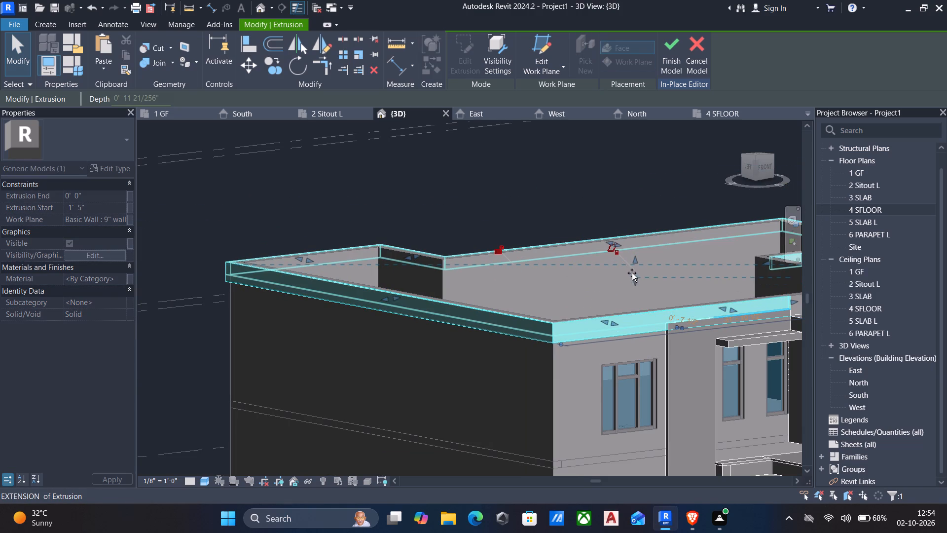
pyautogui.moveTo(632, 273); pyautogui.dragTo(628, 276)
pyautogui.scroll(5, 628, 276)
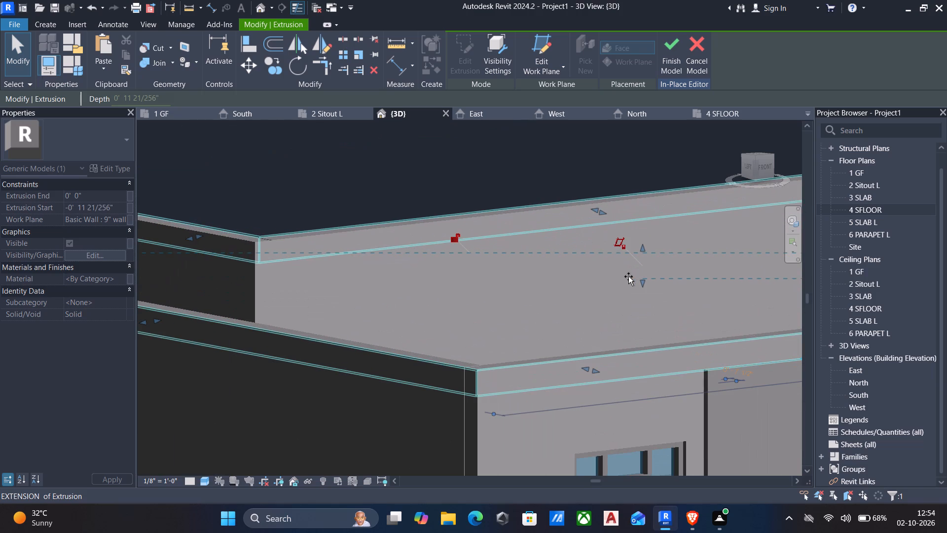
pyautogui.moveTo(628, 276); pyautogui.dragTo(627, 263)
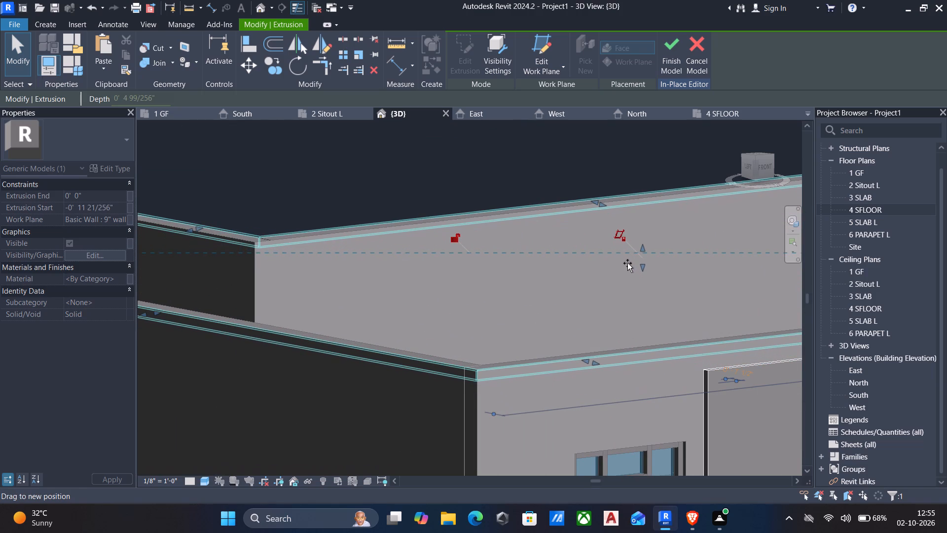
pyautogui.moveTo(627, 263); pyautogui.dragTo(627, 263)
pyautogui.scroll(-5, 612, 289)
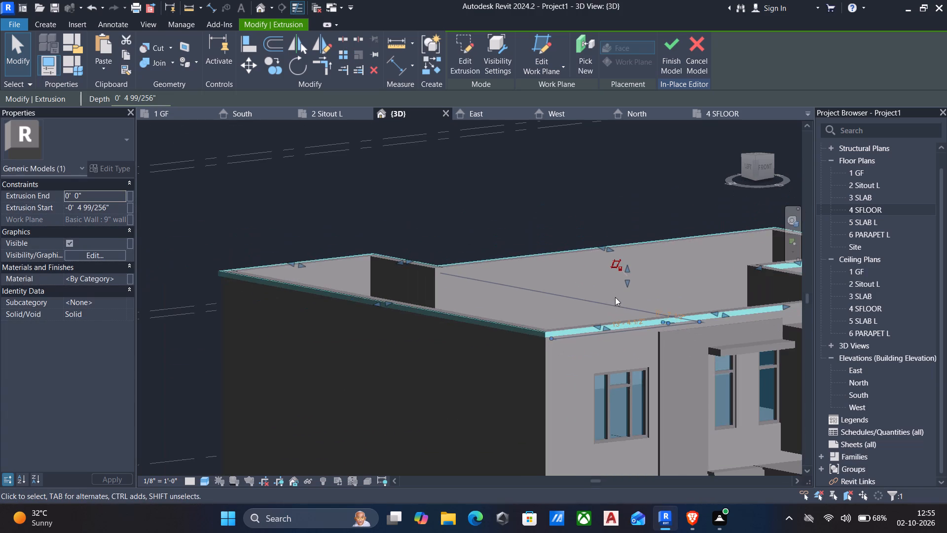
pyautogui.press('Escape')
pyautogui.scroll(-3, 606, 321)
pyautogui.scroll(1, 670, 326)
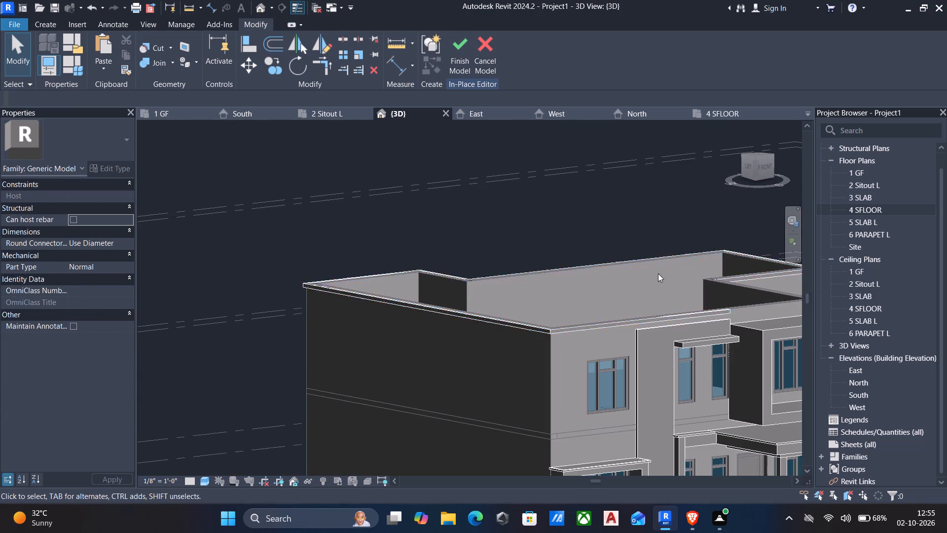
pyautogui.click(451, 44)
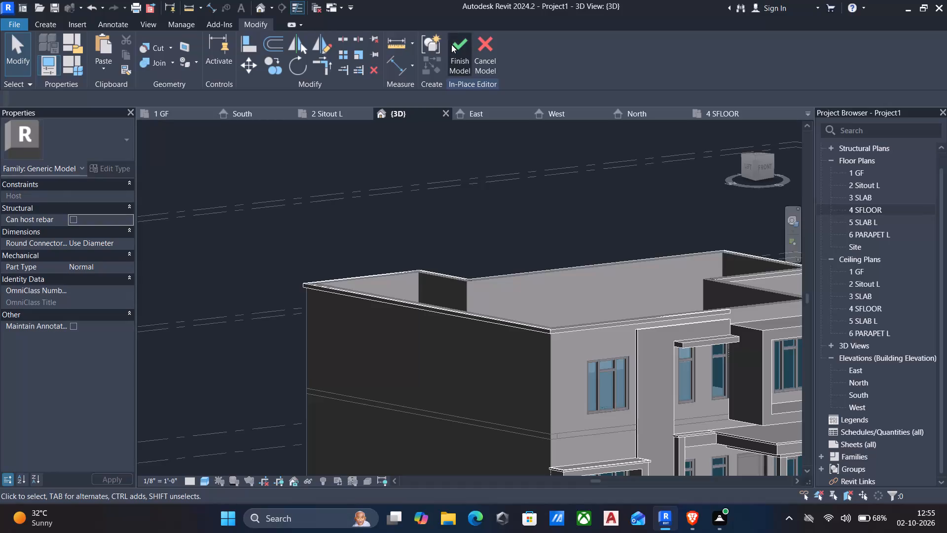
# Align the top of the projecting facade panel beside the upper-floor front window with the underside of the parapet-top band.
pyautogui.scroll(-2, 586, 271)
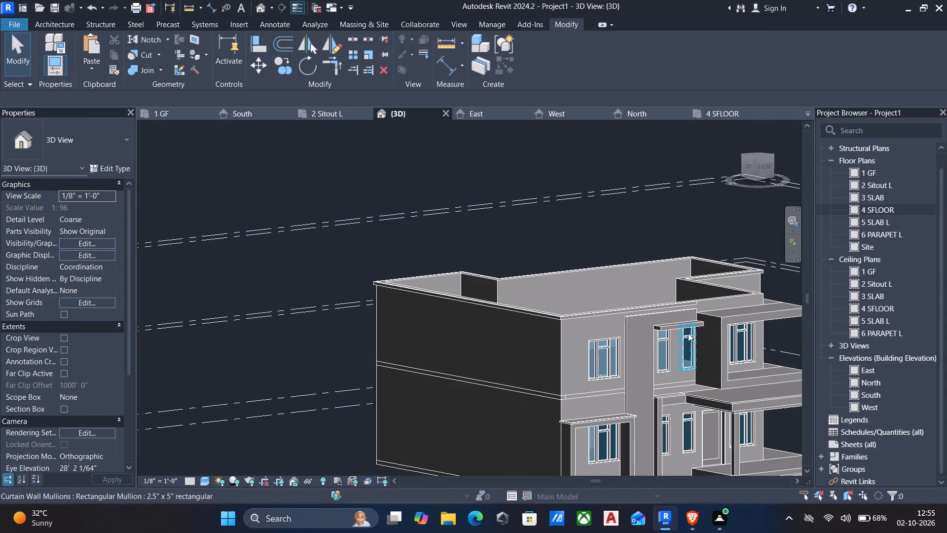
pyautogui.write('al')
pyautogui.scroll(3, 656, 298)
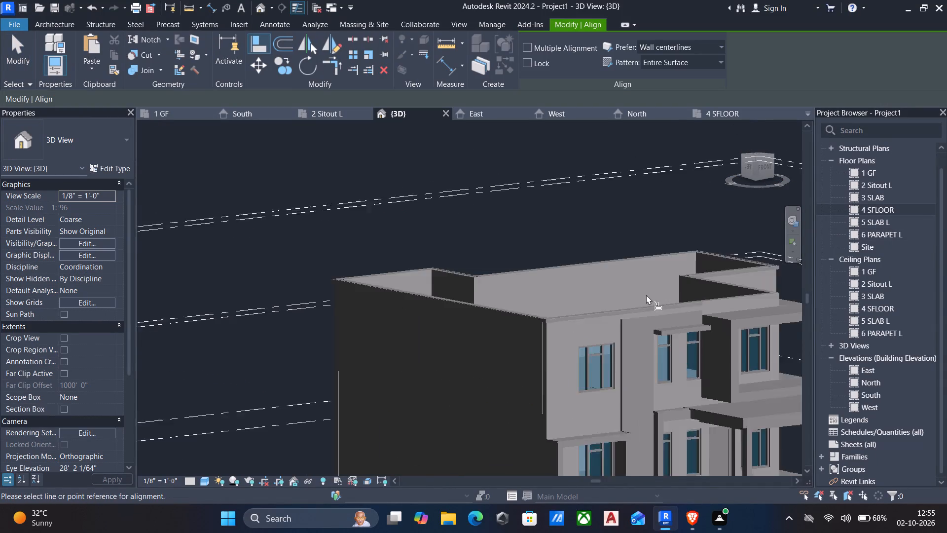
pyautogui.scroll(-3, 630, 333)
pyautogui.keyDown('shift'); pyautogui.moveTo(630, 336); pyautogui.dragTo(653, 293, button='middle'); pyautogui.keyUp('shift')
pyautogui.scroll(4, 653, 292)
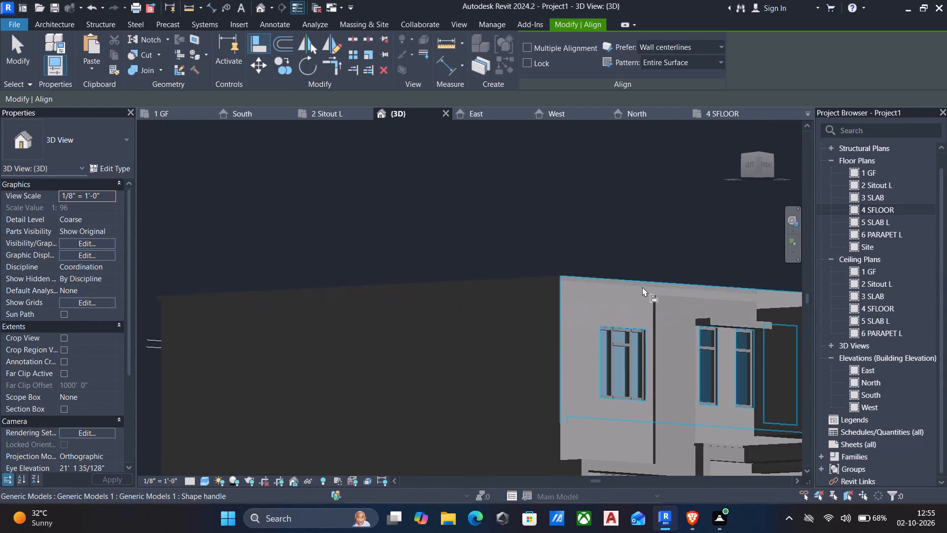
pyautogui.click(638, 287)
pyautogui.scroll(-3, 640, 304)
pyautogui.keyDown('shift'); pyautogui.moveTo(652, 329); pyautogui.dragTo(652, 329, button='middle'); pyautogui.keyUp('shift')
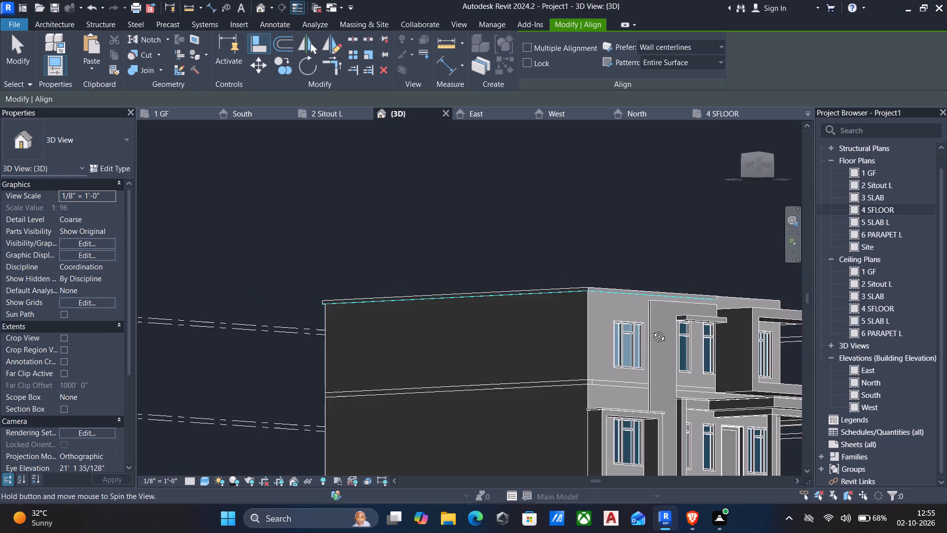
pyautogui.keyDown('shift'); pyautogui.moveTo(652, 329); pyautogui.dragTo(617, 420, button='middle'); pyautogui.keyUp('shift')
pyautogui.scroll(2, 631, 375)
pyautogui.click(631, 375)
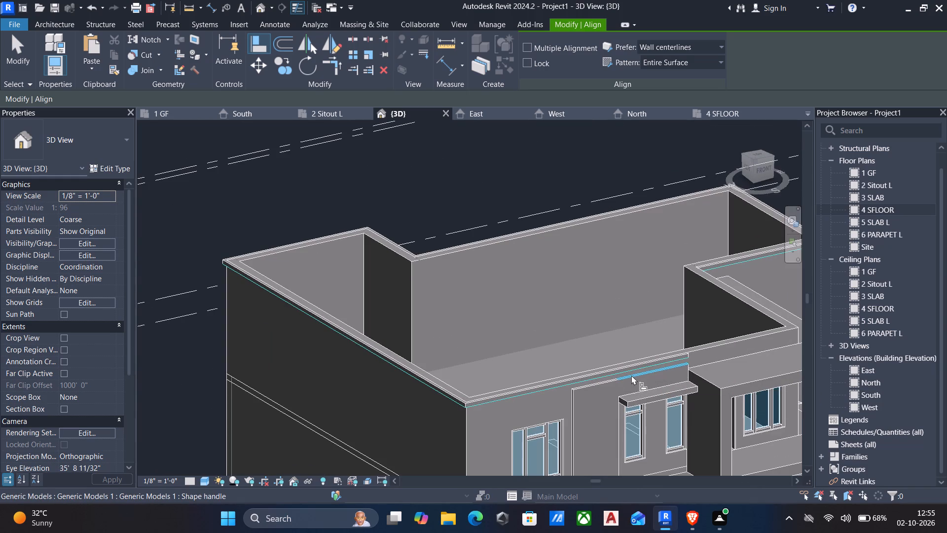
pyautogui.press('Escape')
# Examine the parapet band, the side wall and the front corner at the floor line from several angles.
pyautogui.scroll(-4, 588, 381)
pyautogui.moveTo(588, 381); pyautogui.dragTo(602, 365, button='middle')
pyautogui.keyDown('shift'); pyautogui.moveTo(608, 373); pyautogui.dragTo(612, 314, button='middle'); pyautogui.keyUp('shift')
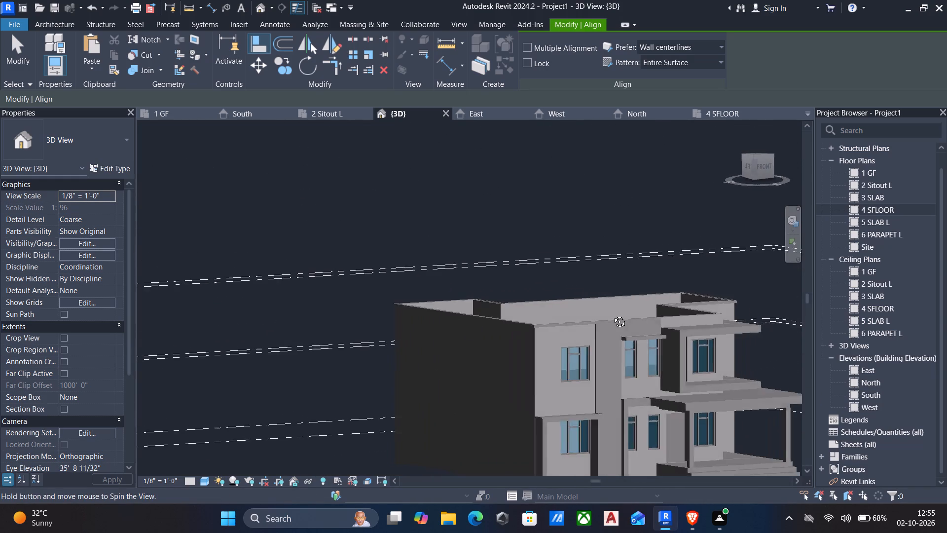
pyautogui.keyDown('shift'); pyautogui.moveTo(612, 314); pyautogui.dragTo(638, 334, button='middle'); pyautogui.keyUp('shift')
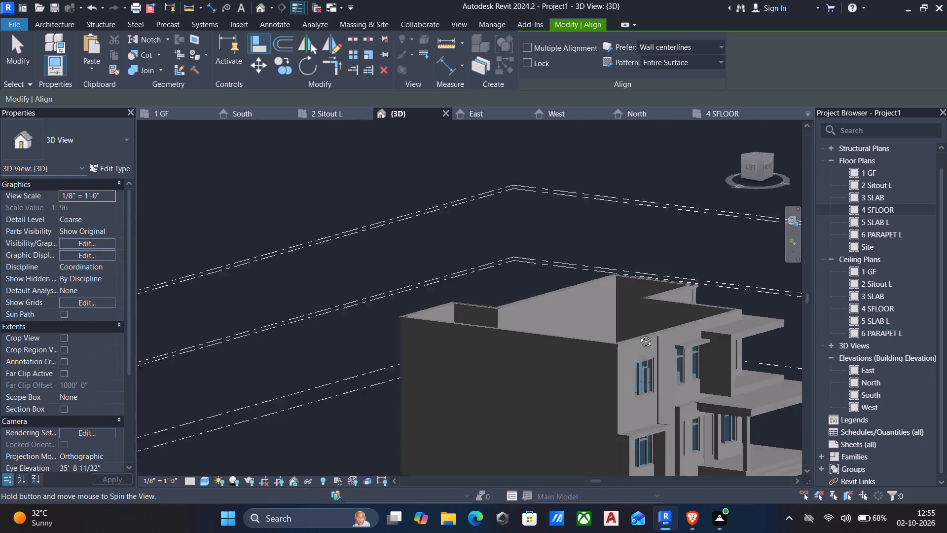
pyautogui.keyDown('shift'); pyautogui.moveTo(638, 334); pyautogui.dragTo(633, 334, button='middle'); pyautogui.keyUp('shift')
pyautogui.scroll(3, 540, 386)
pyautogui.scroll(-3, 530, 443)
pyautogui.moveTo(532, 444); pyautogui.dragTo(561, 339, button='middle')
pyautogui.scroll(1, 586, 369)
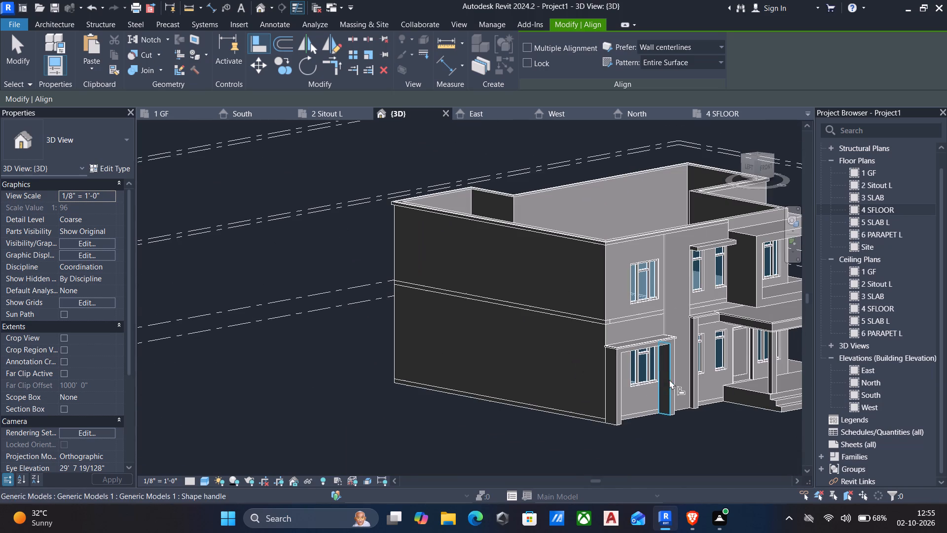
pyautogui.scroll(-3, 630, 336)
pyautogui.keyDown('shift'); pyautogui.moveTo(623, 340); pyautogui.dragTo(673, 334, button='middle'); pyautogui.keyUp('shift')
pyautogui.scroll(2, 676, 329)
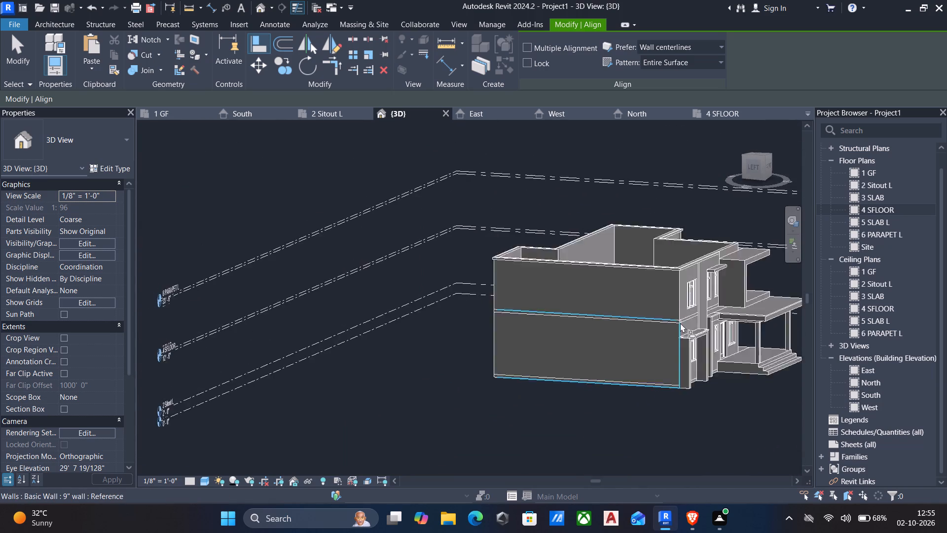
pyautogui.scroll(7, 680, 323)
pyautogui.scroll(5, 669, 363)
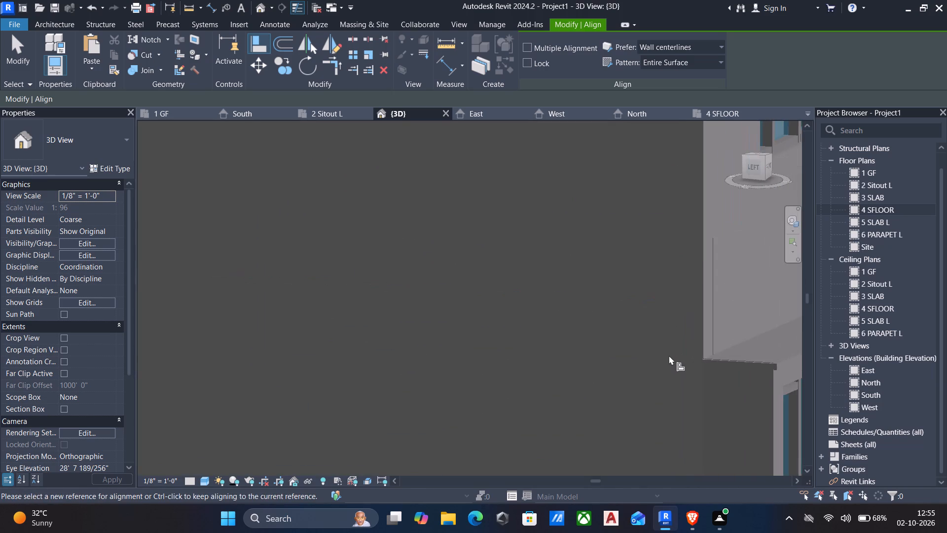
pyautogui.press('Escape')
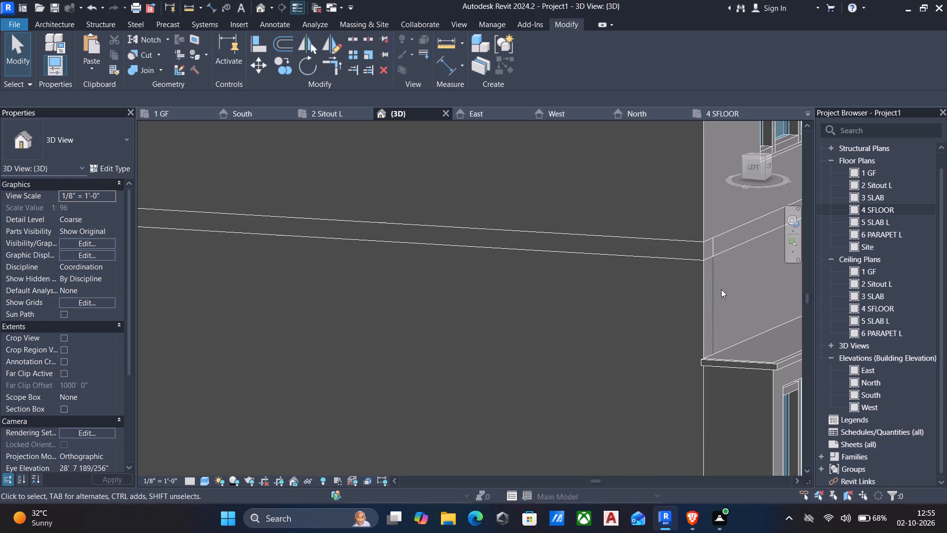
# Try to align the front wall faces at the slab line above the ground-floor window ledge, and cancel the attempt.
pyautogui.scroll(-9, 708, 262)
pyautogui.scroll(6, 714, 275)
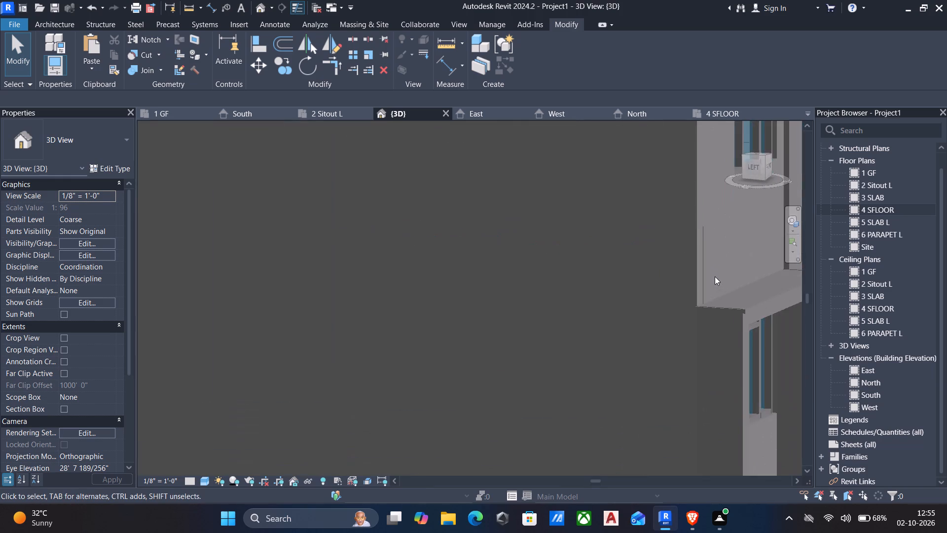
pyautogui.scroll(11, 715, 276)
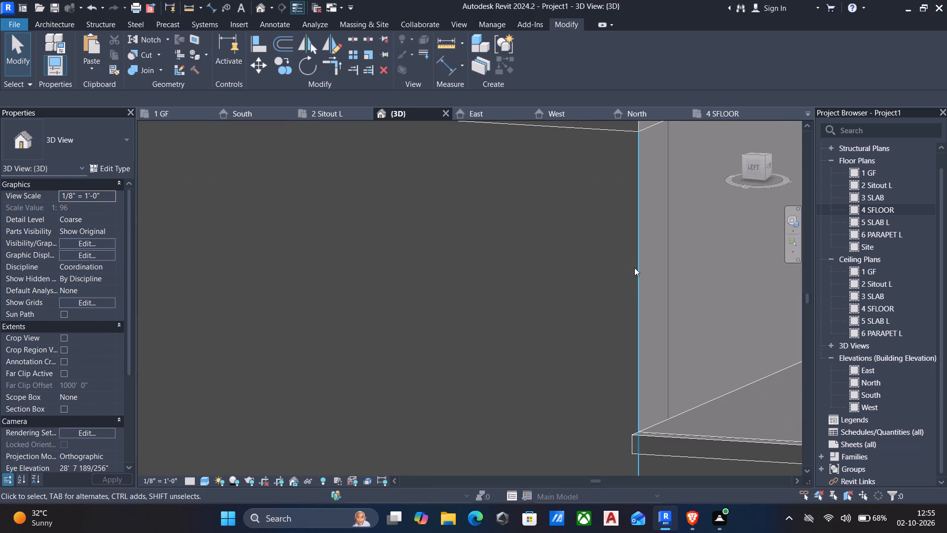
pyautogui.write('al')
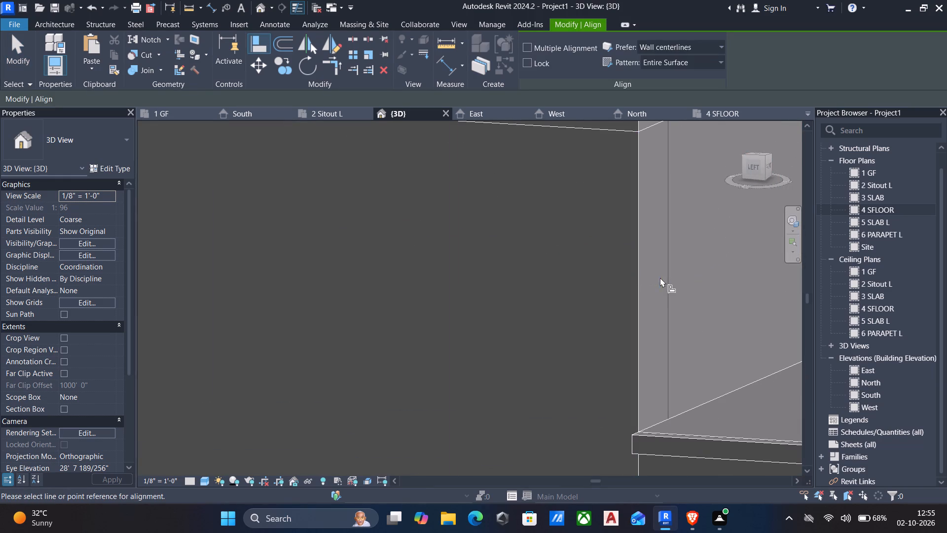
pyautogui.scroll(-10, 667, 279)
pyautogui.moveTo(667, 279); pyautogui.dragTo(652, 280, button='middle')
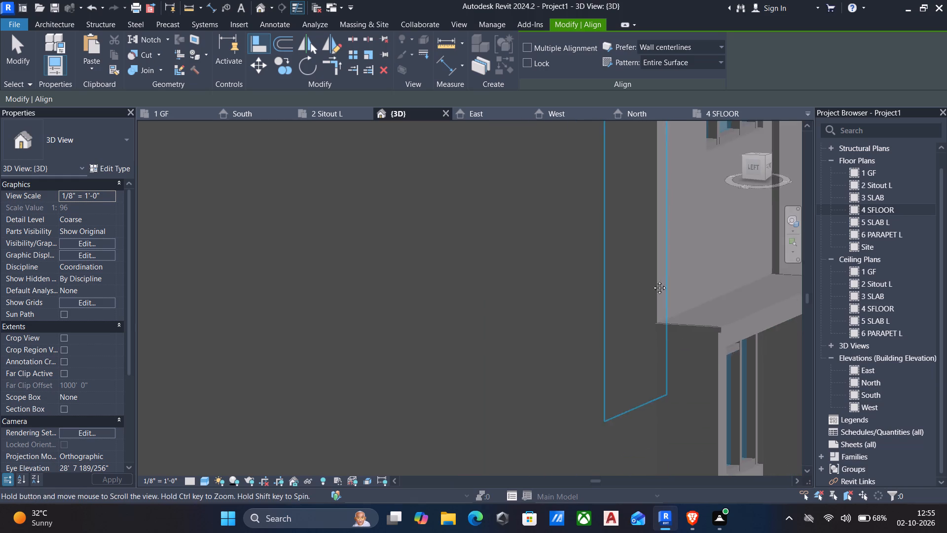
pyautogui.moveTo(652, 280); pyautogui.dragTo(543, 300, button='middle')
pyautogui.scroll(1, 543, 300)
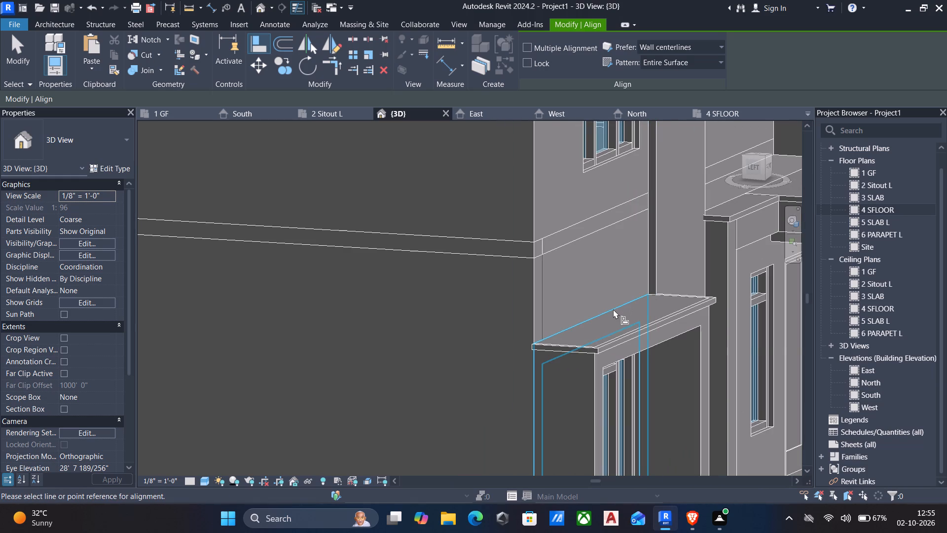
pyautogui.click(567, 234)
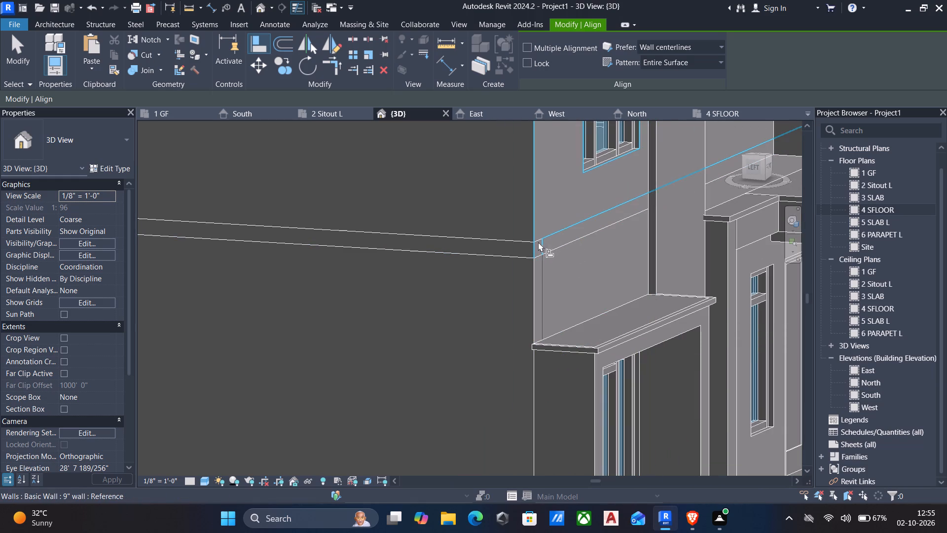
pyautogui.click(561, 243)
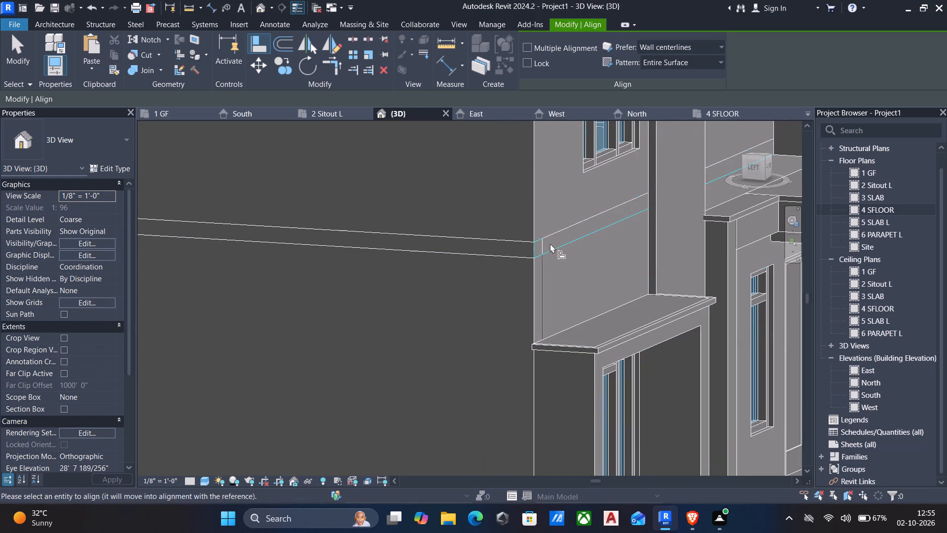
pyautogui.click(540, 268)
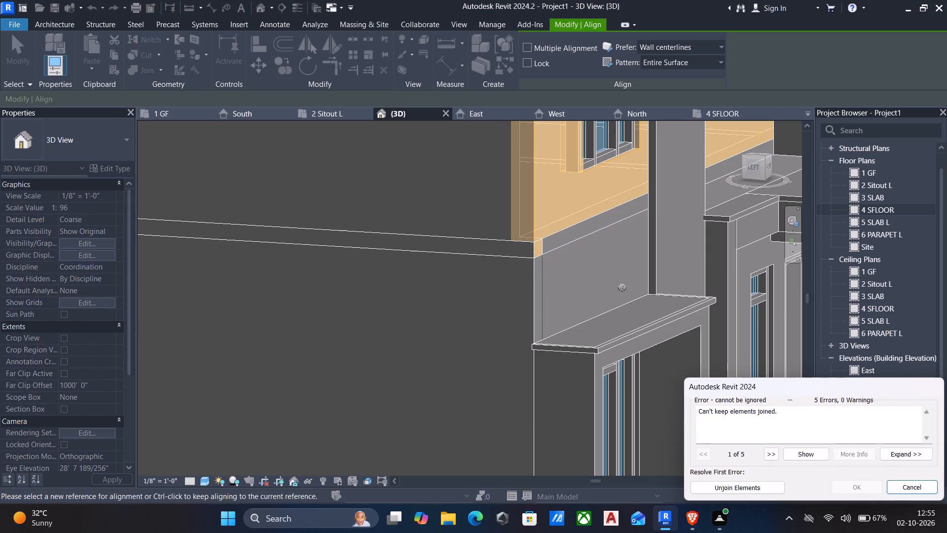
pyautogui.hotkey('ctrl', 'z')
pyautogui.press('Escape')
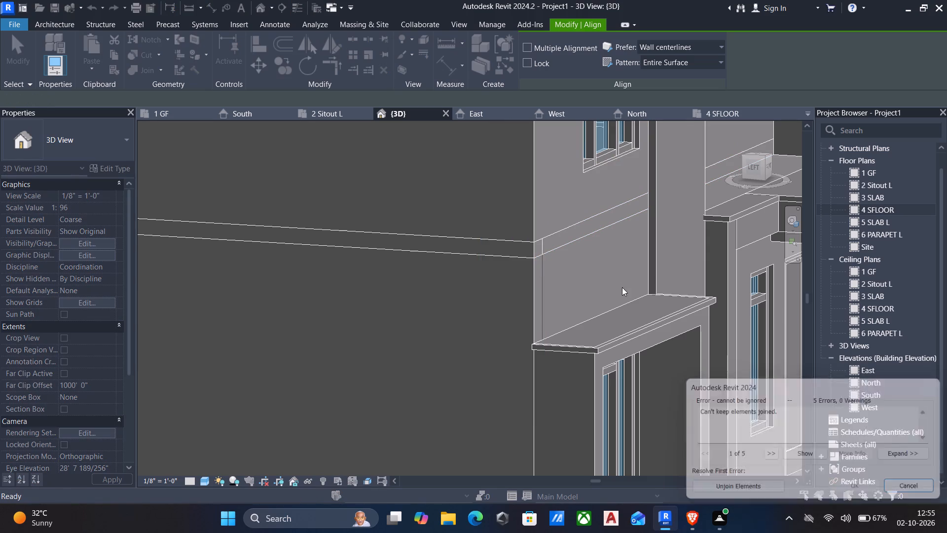
# Examine the complete house facade from the front and the side corner, and leave the Align command.
pyautogui.scroll(-4, 529, 288)
pyautogui.scroll(-4, 449, 284)
pyautogui.keyDown('shift'); pyautogui.moveTo(541, 308); pyautogui.dragTo(497, 315, button='middle'); pyautogui.keyUp('shift')
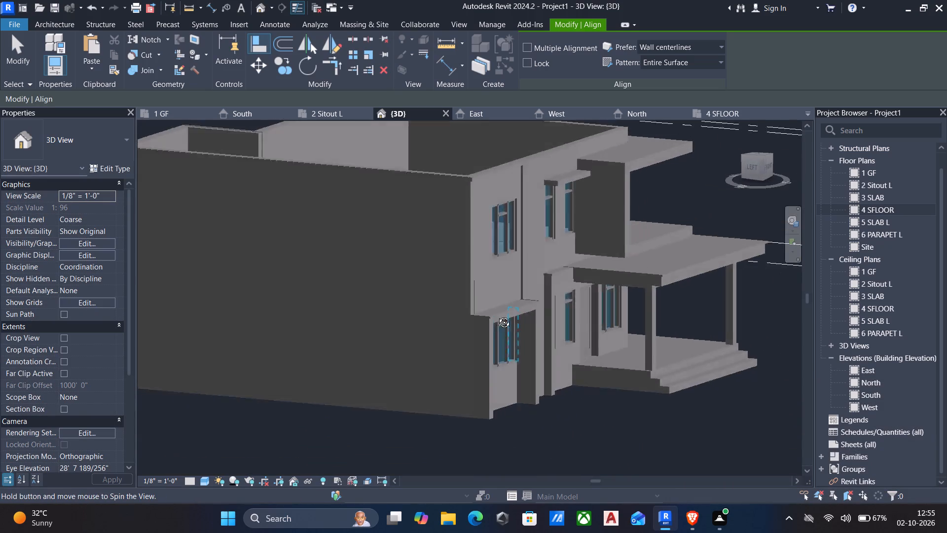
pyautogui.keyDown('shift'); pyautogui.moveTo(497, 315); pyautogui.dragTo(468, 319, button='middle'); pyautogui.keyUp('shift')
pyautogui.scroll(-3, 467, 319)
pyautogui.moveTo(467, 319); pyautogui.dragTo(543, 276, button='middle')
pyautogui.keyDown('shift'); pyautogui.moveTo(543, 276); pyautogui.dragTo(487, 269, button='middle'); pyautogui.keyUp('shift')
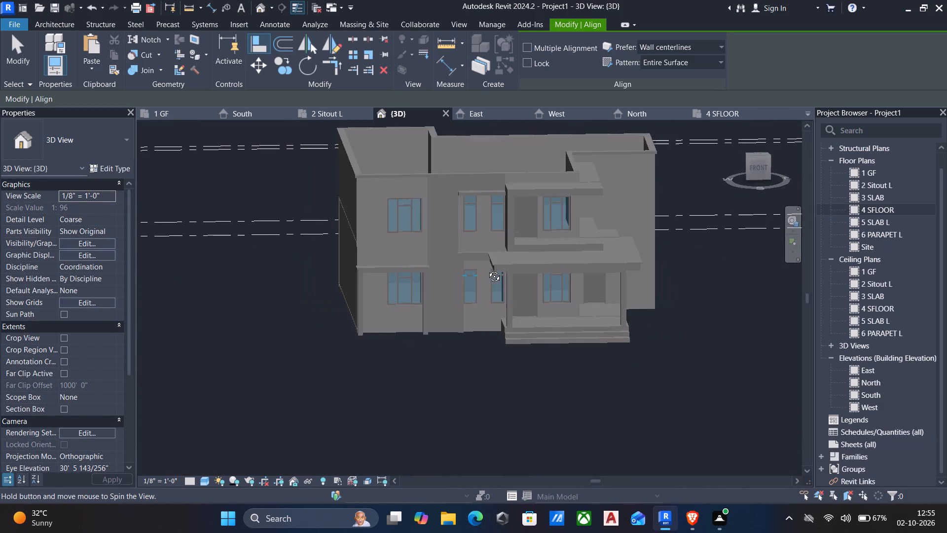
pyautogui.keyDown('shift'); pyautogui.moveTo(487, 269); pyautogui.dragTo(521, 264, button='middle'); pyautogui.keyUp('shift')
pyautogui.scroll(1, 544, 331)
pyautogui.middleClick(543, 335)
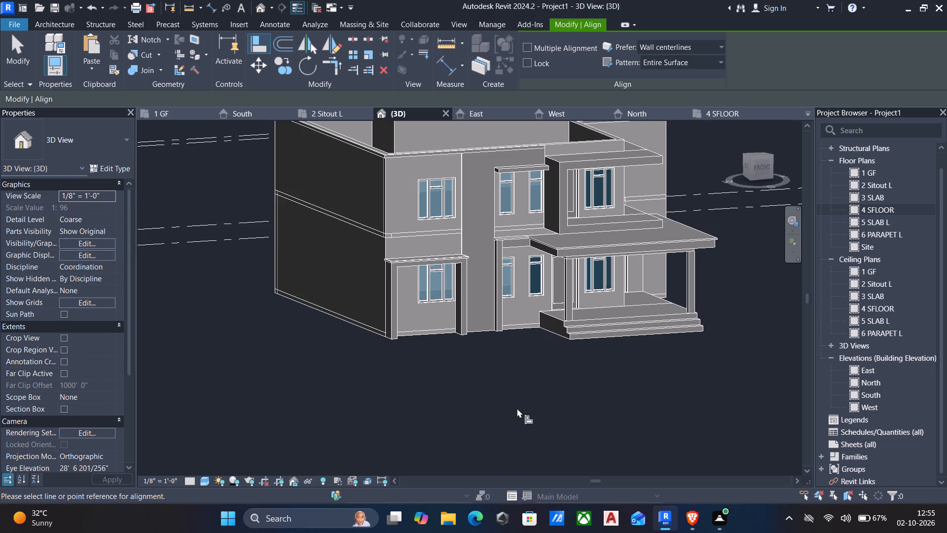
pyautogui.scroll(-2, 503, 387)
pyautogui.moveTo(508, 381); pyautogui.dragTo(483, 417, button='middle')
pyautogui.scroll(2, 510, 393)
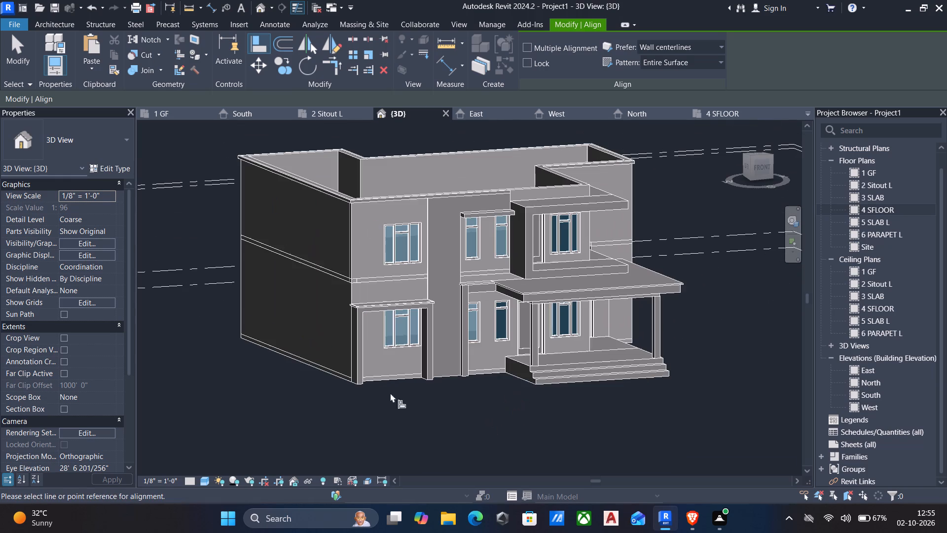
pyautogui.press('Escape')
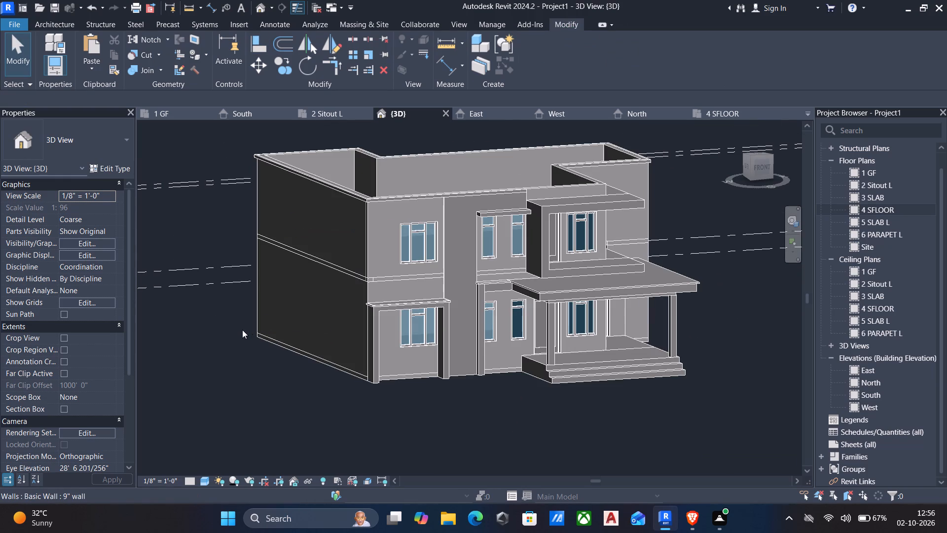
pyautogui.moveTo(231, 312); pyautogui.dragTo(217, 329, button='middle')
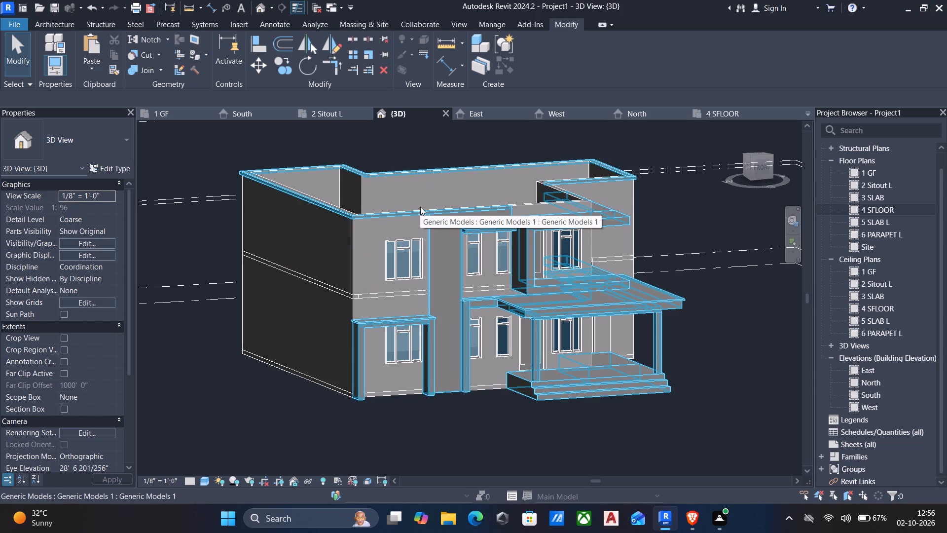
# Start saving the project and browse to the REVIT -PLANS folder on drive C: as its location.
pyautogui.hotkey('ctrl', 's')
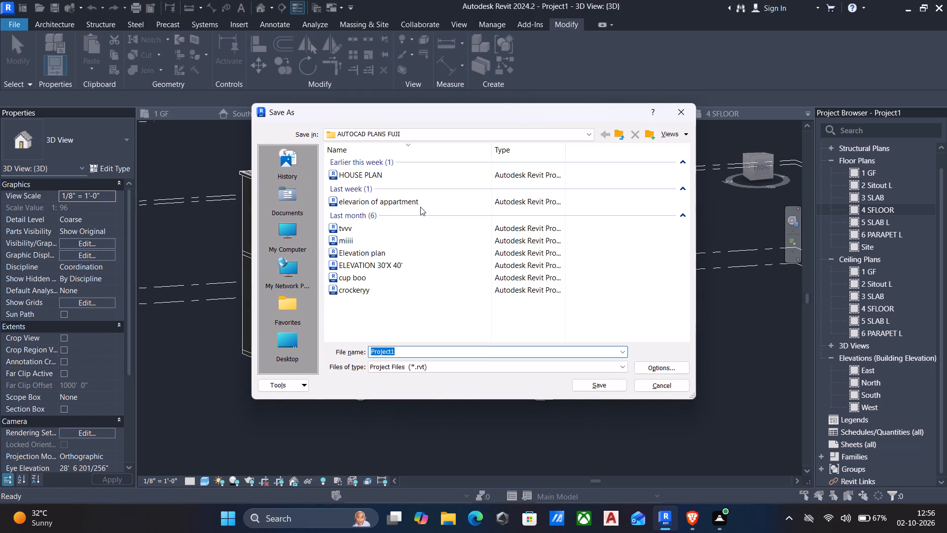
pyautogui.click(442, 139)
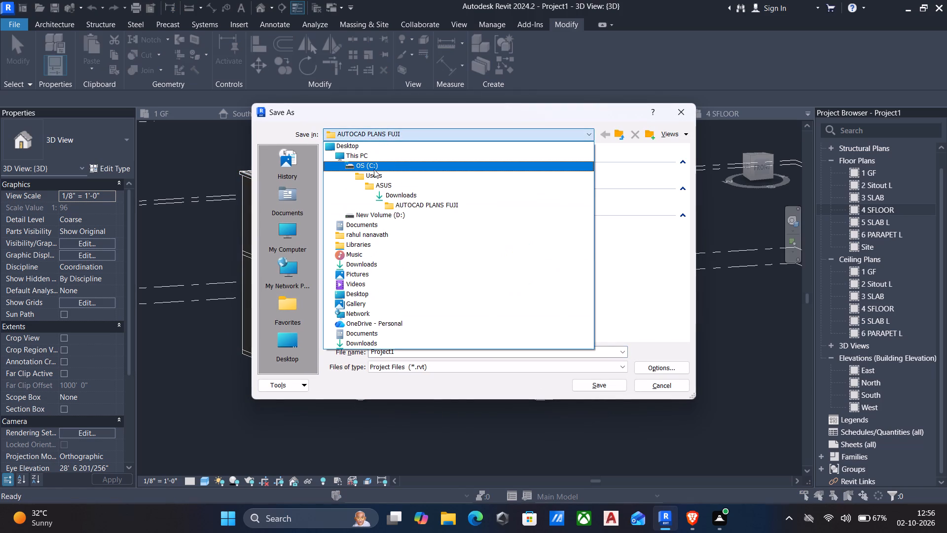
pyautogui.click(387, 185)
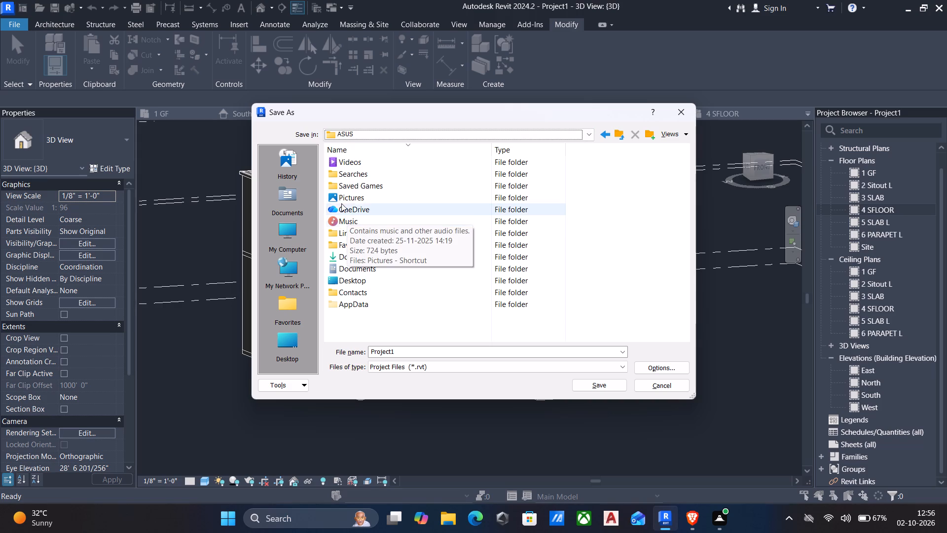
pyautogui.click(344, 259)
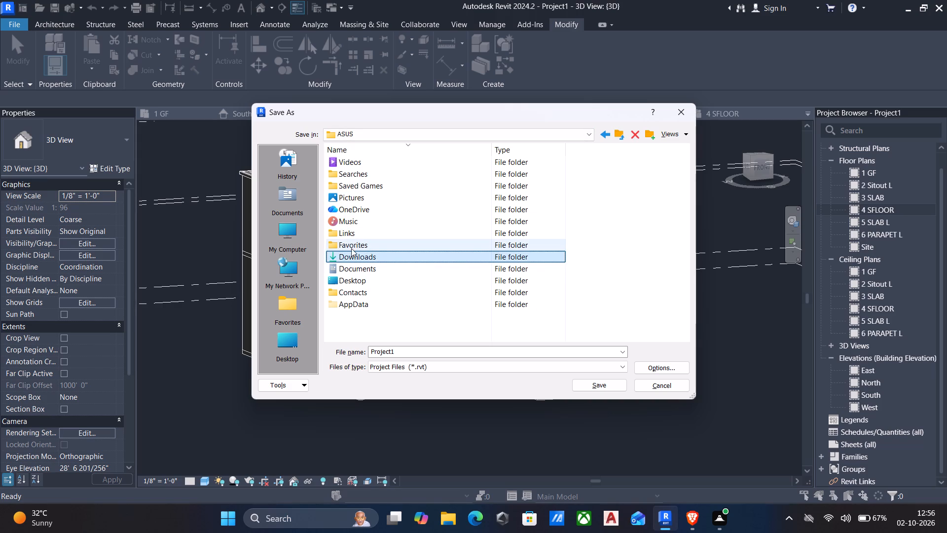
pyautogui.doubleClick(349, 253)
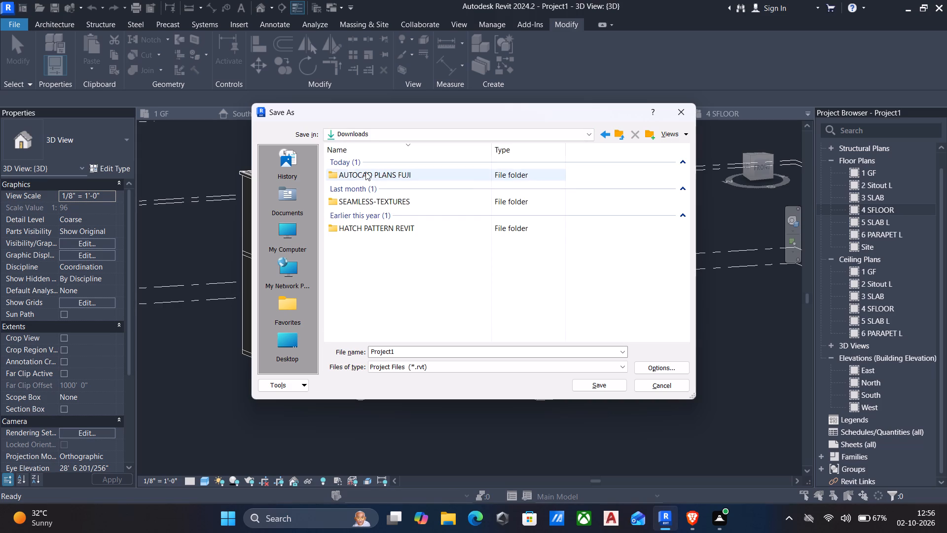
pyautogui.click(394, 133)
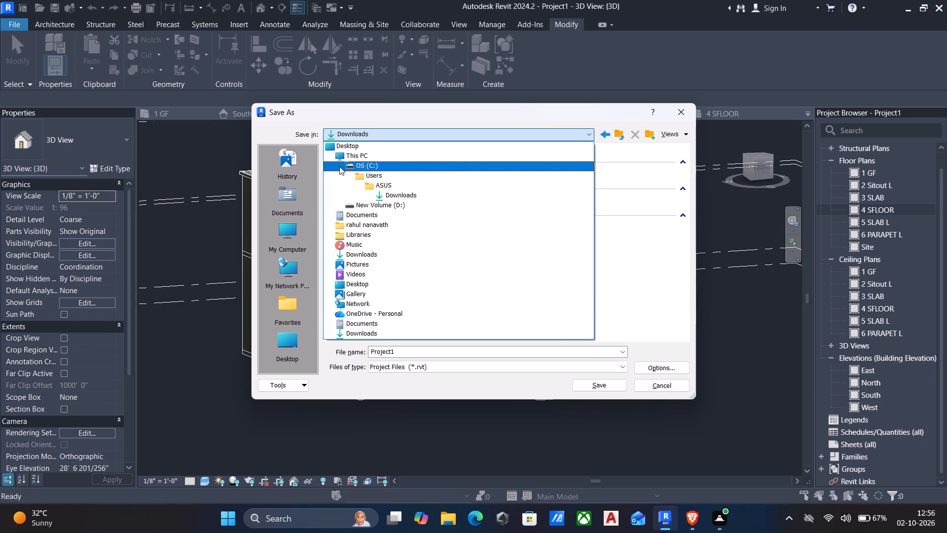
pyautogui.doubleClick(359, 173)
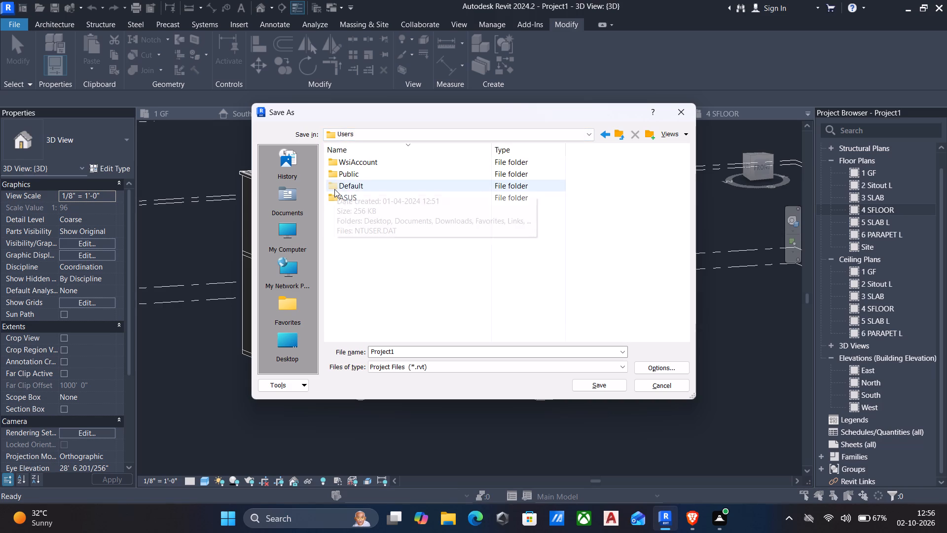
pyautogui.doubleClick(333, 196)
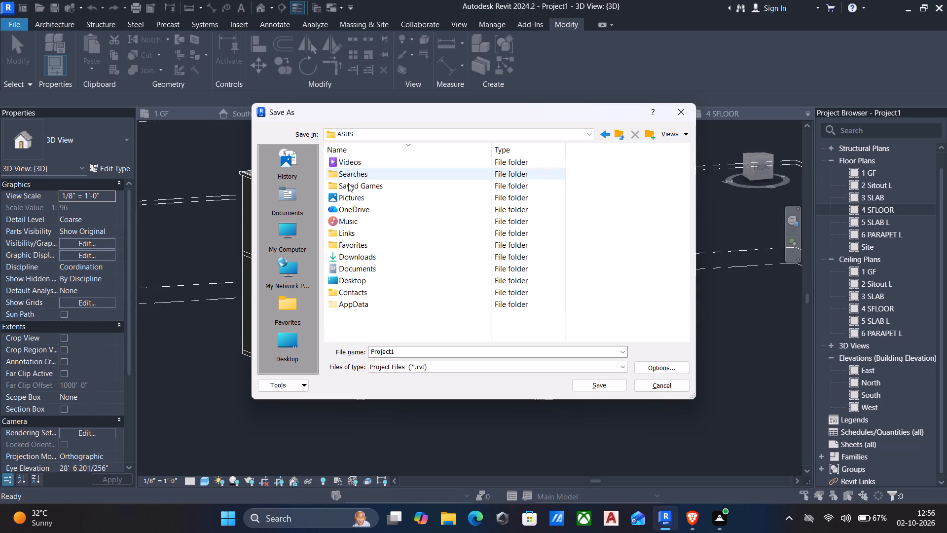
pyautogui.doubleClick(336, 257)
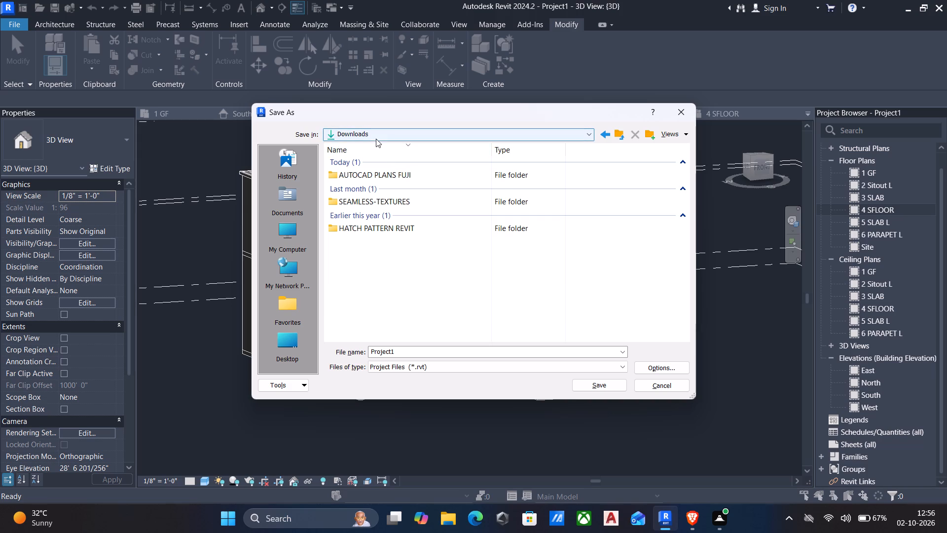
pyautogui.click(609, 140)
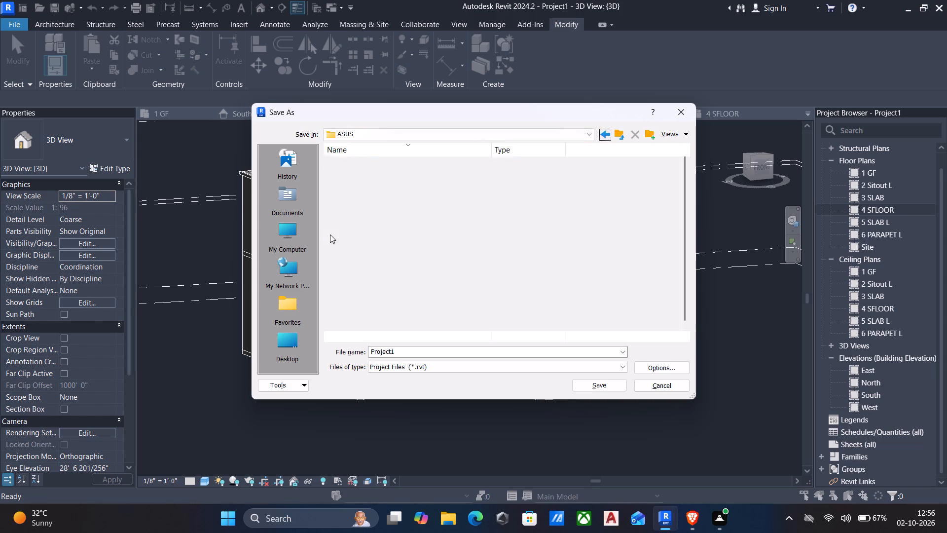
pyautogui.doubleClick(349, 266)
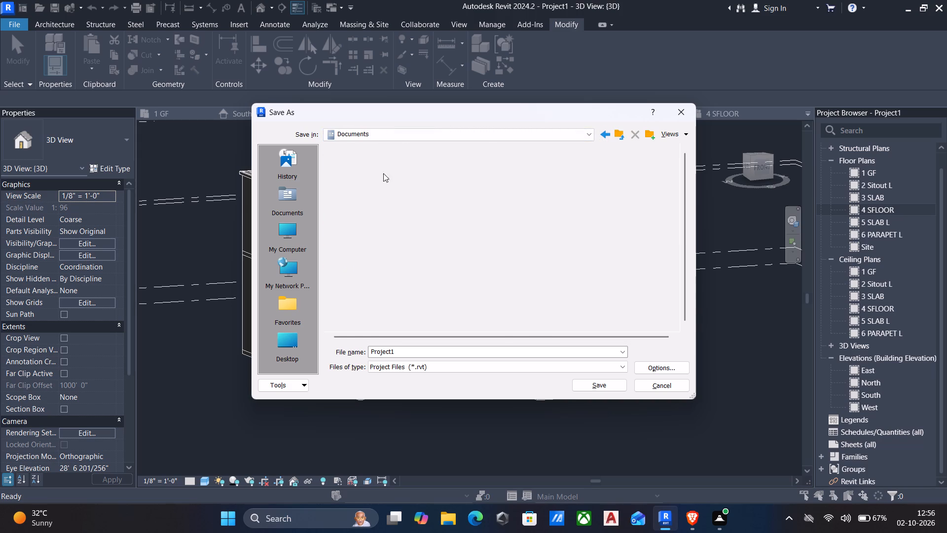
pyautogui.scroll(-11, 372, 226)
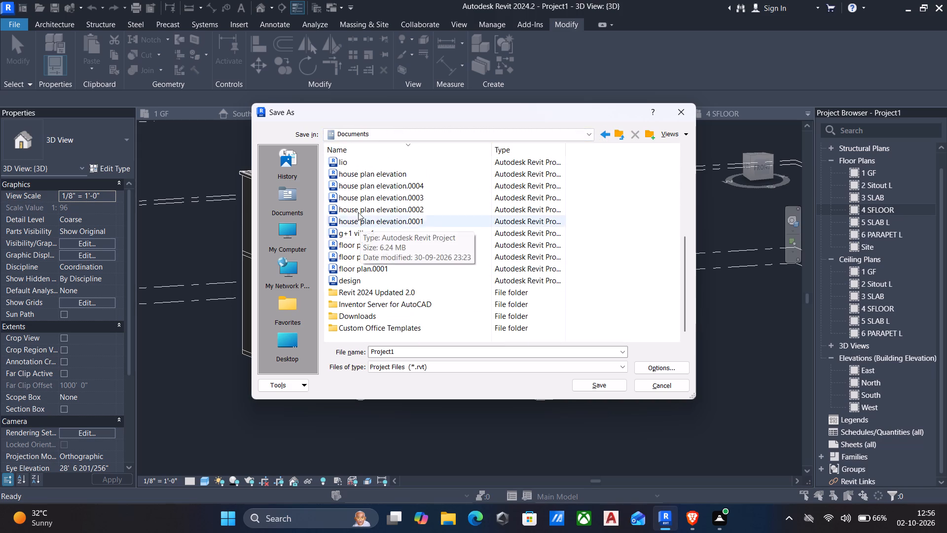
pyautogui.click(423, 131)
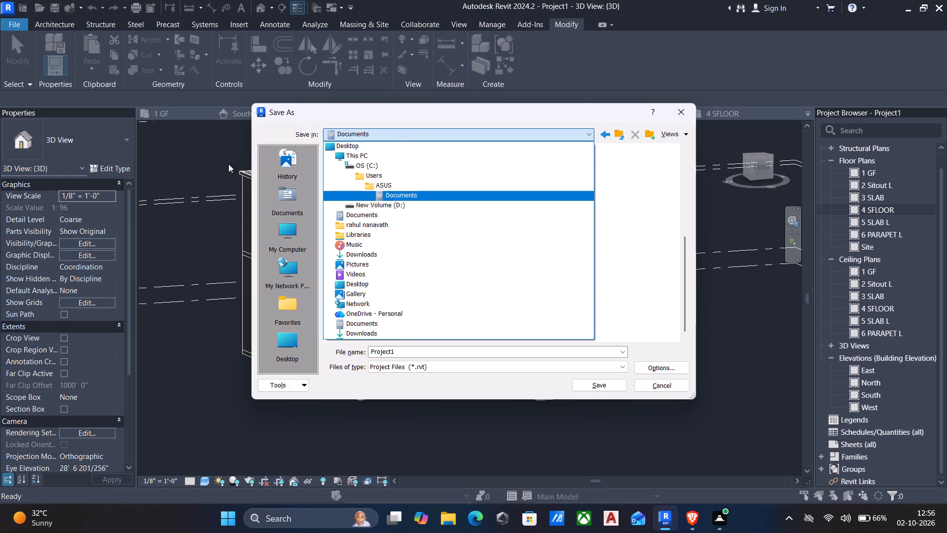
pyautogui.click(365, 160)
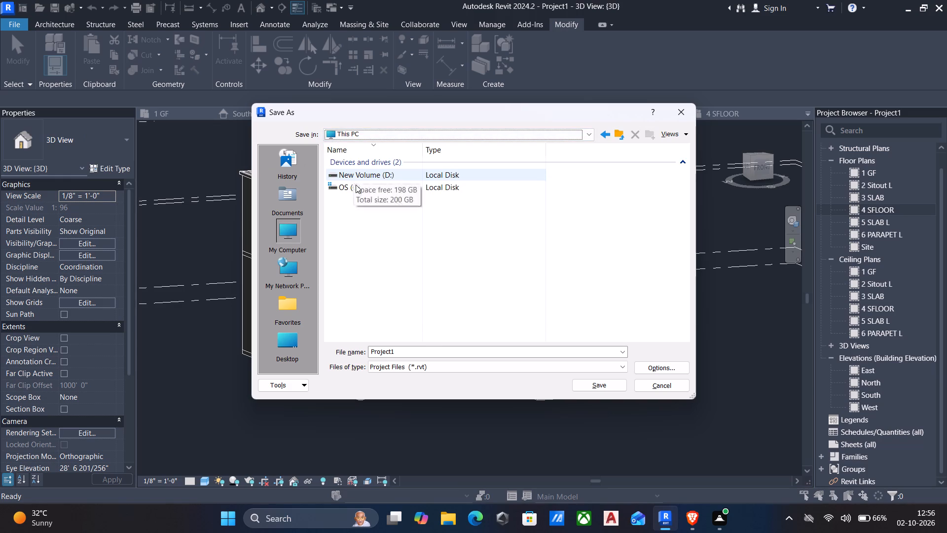
pyautogui.doubleClick(356, 185)
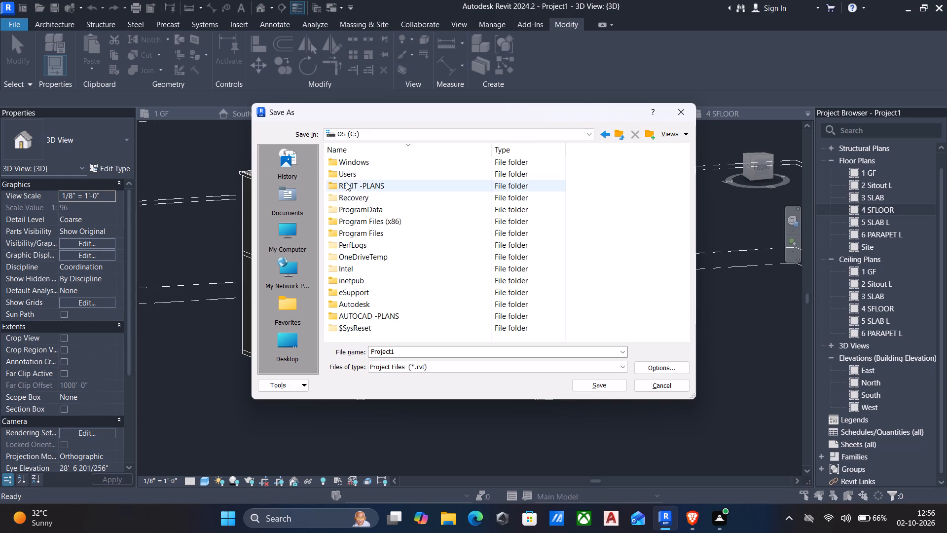
pyautogui.doubleClick(332, 183)
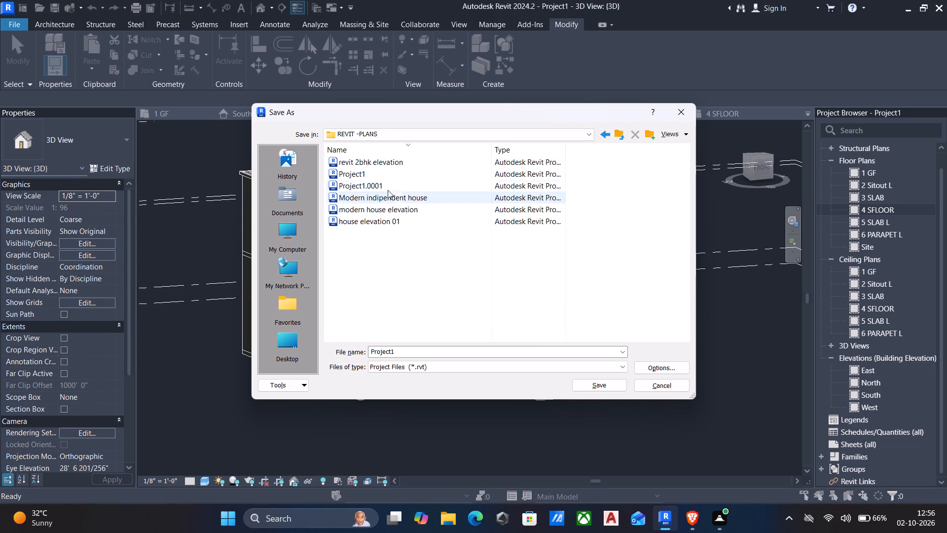
# Save the project under the file name "Modern duplex residential elevation plan" in the REVIT -PLANS folder.
pyautogui.click(454, 352)
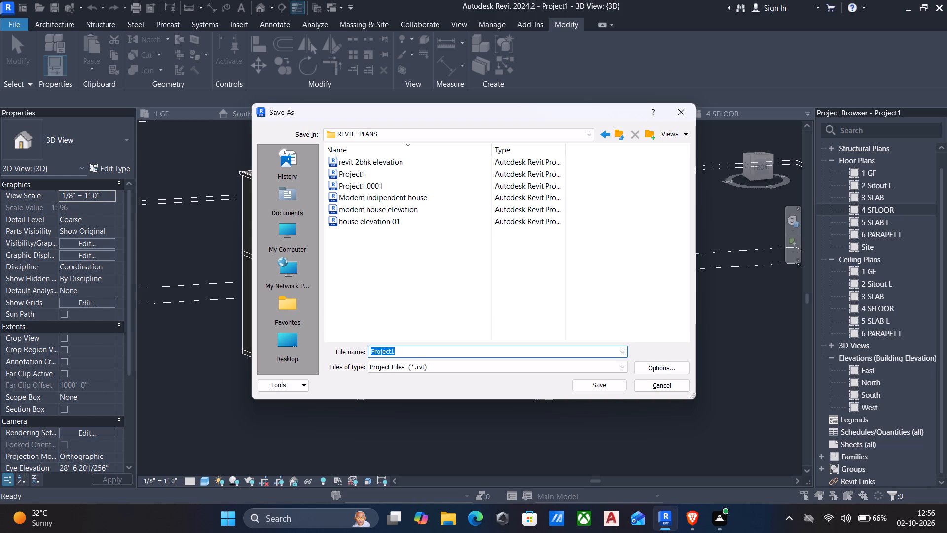
pyautogui.press('m')
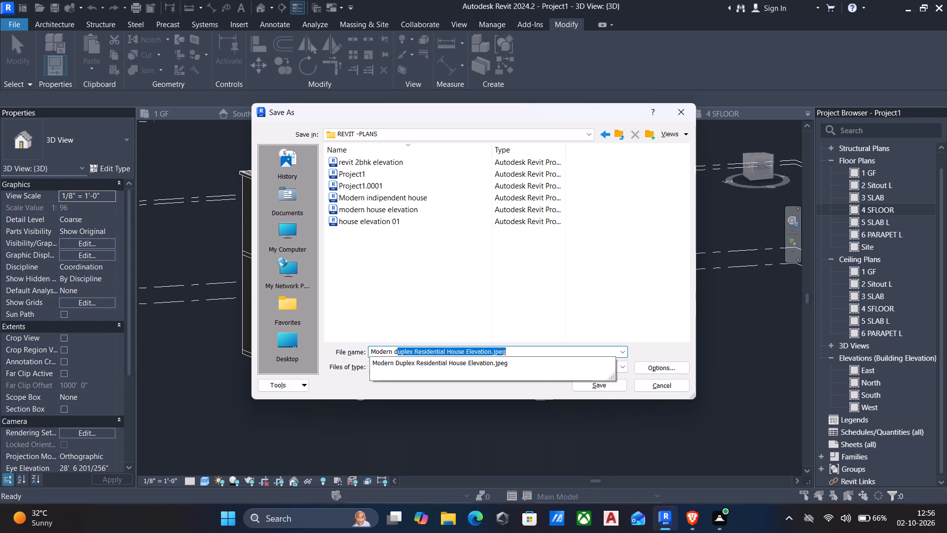
pyautogui.write('plex')
pyautogui.press('space')
pyautogui.write('residentia')
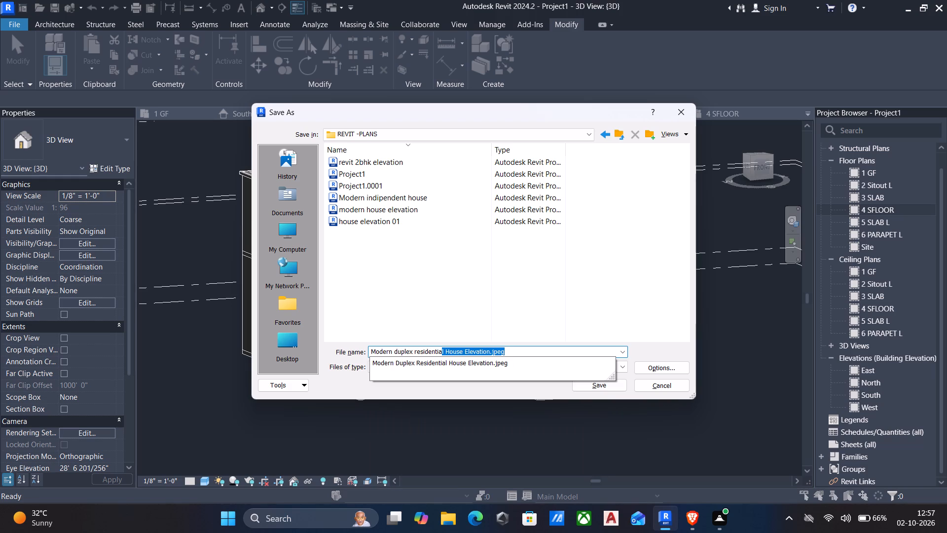
pyautogui.write('l')
pyautogui.press('space')
pyautogui.write('elevation pla')
pyautogui.press('n')
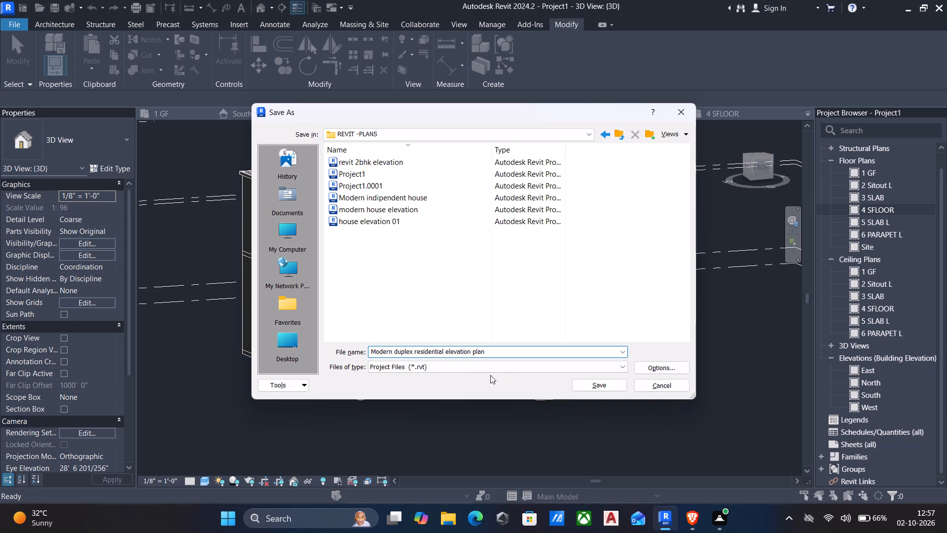
pyautogui.click(603, 387)
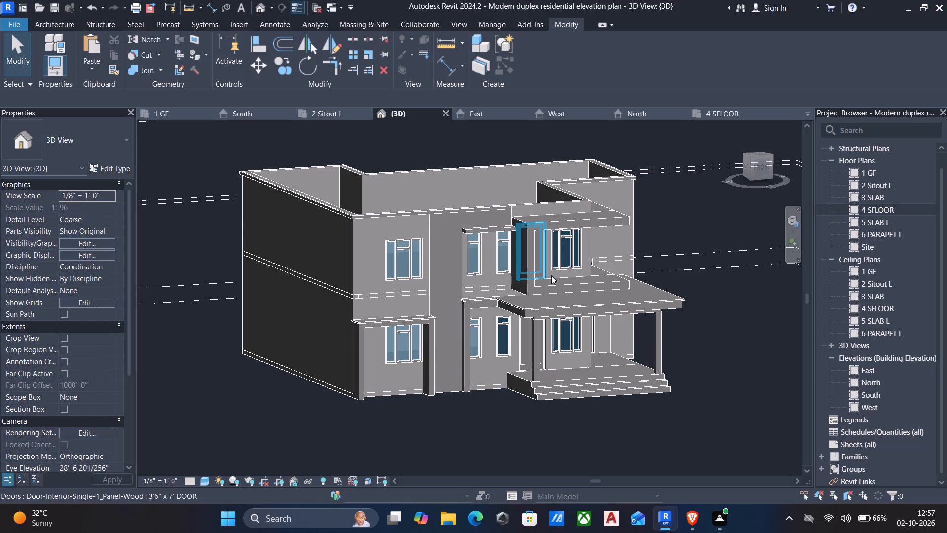
# Set the print range to the visible portion of the current window and preview the 3D view's printout.
pyautogui.hotkey('ctrl', 'p')
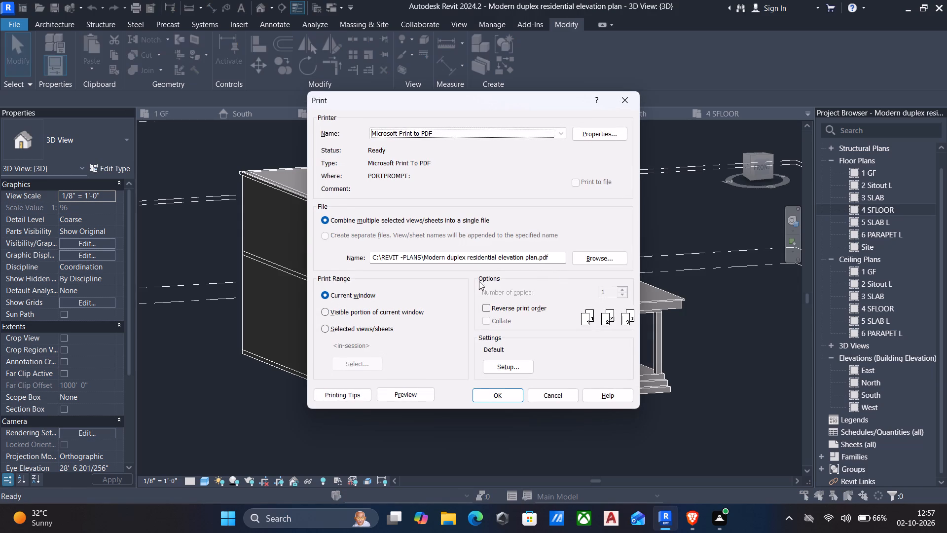
pyautogui.click(351, 313)
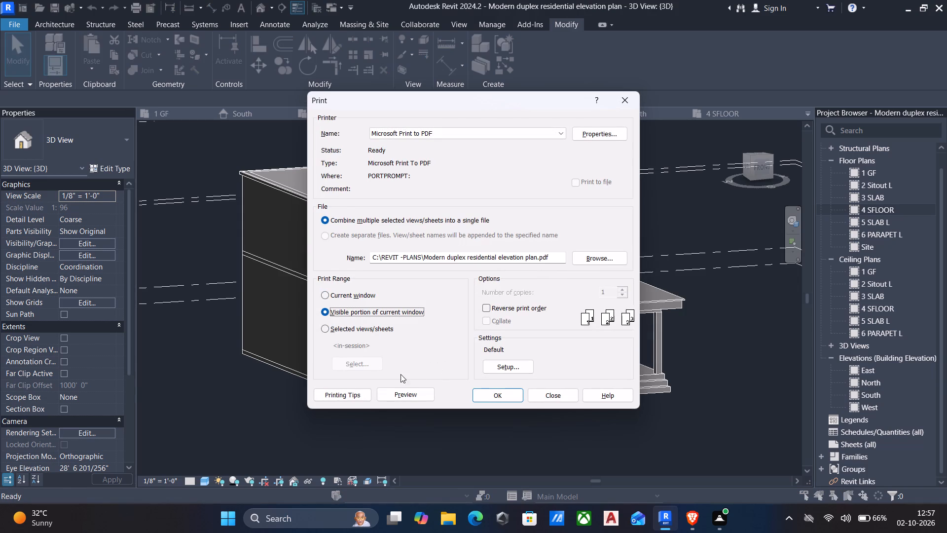
pyautogui.click(400, 394)
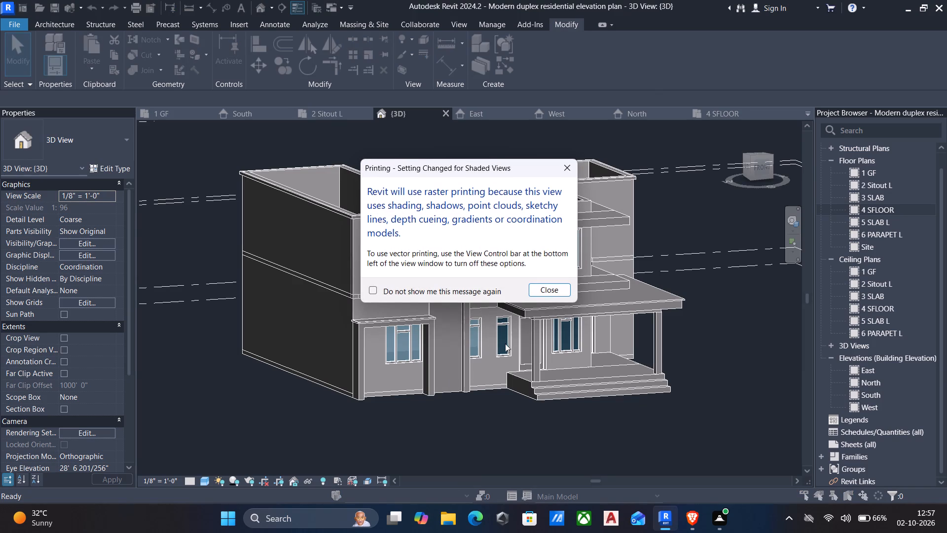
pyautogui.click(545, 291)
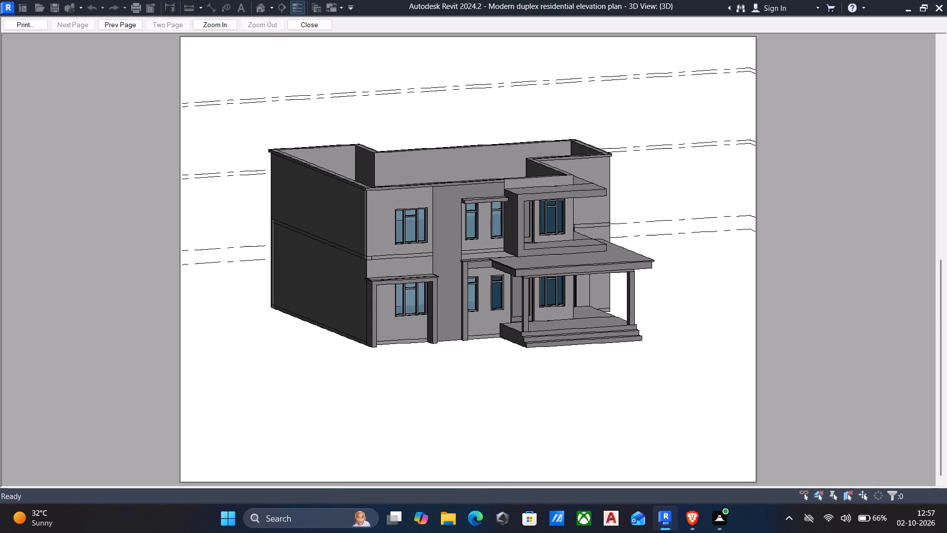
pyautogui.scroll(3, 511, 207)
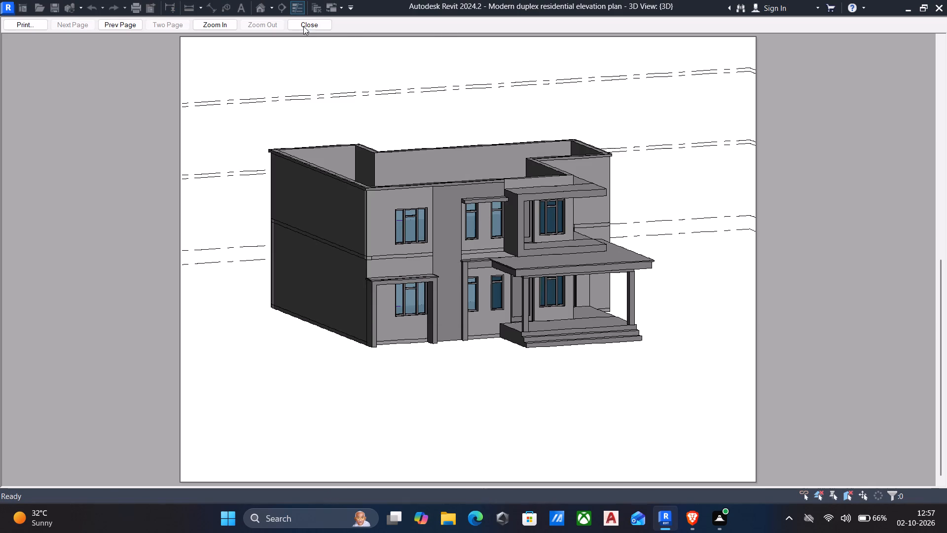
pyautogui.click(302, 27)
# Print the house's 3D view with Microsoft Print to PDF, saving it as "modern duplex elevation" in the REVIT -PLANS folder.
pyautogui.scroll(2, 479, 215)
pyautogui.scroll(-1, 479, 215)
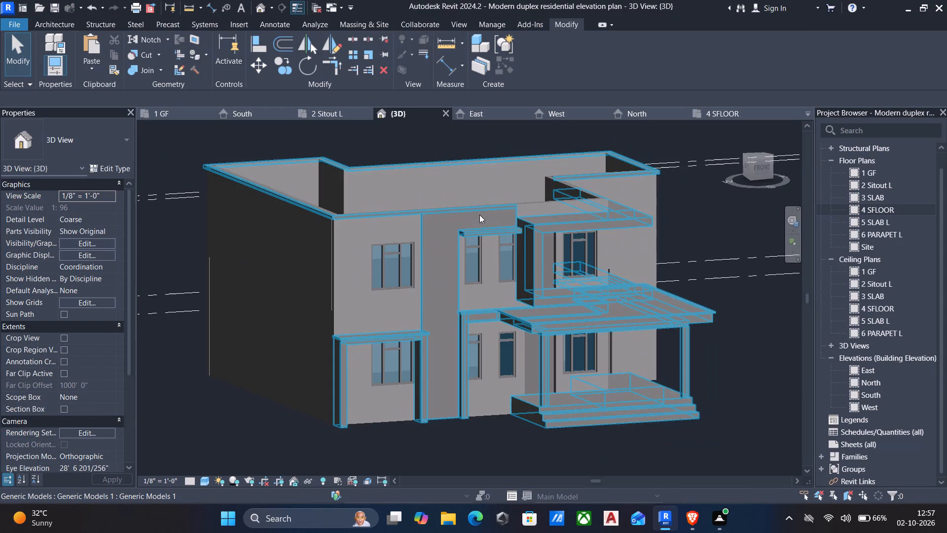
pyautogui.scroll(1, 479, 215)
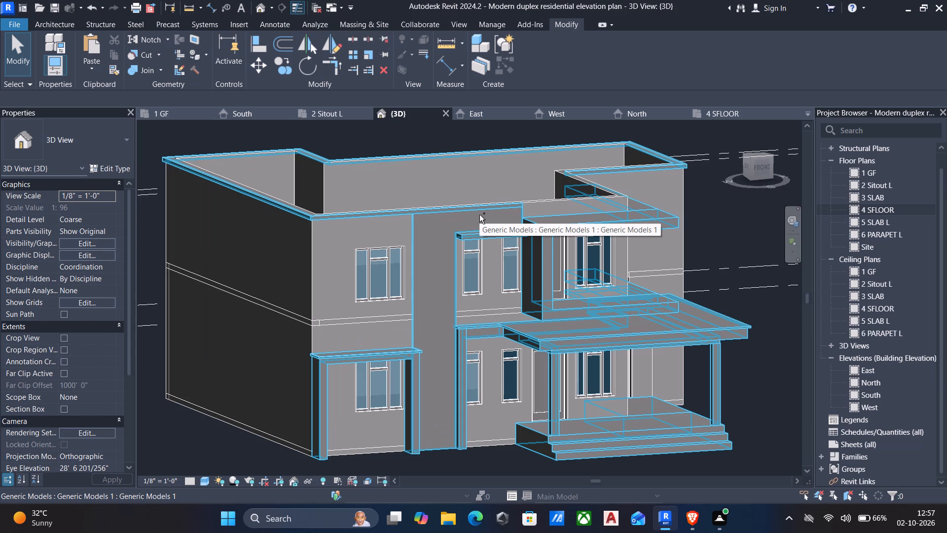
pyautogui.keyDown('ctrl'); pyautogui.scroll(-3, 479, 215); pyautogui.keyUp('ctrl')
pyautogui.keyDown('ctrl'); pyautogui.scroll(3, 481, 215); pyautogui.keyUp('ctrl')
pyautogui.keyDown('ctrl'); pyautogui.scroll(-4, 481, 215); pyautogui.keyUp('ctrl')
pyautogui.keyDown('ctrl'); pyautogui.scroll(1, 481, 215); pyautogui.keyUp('ctrl')
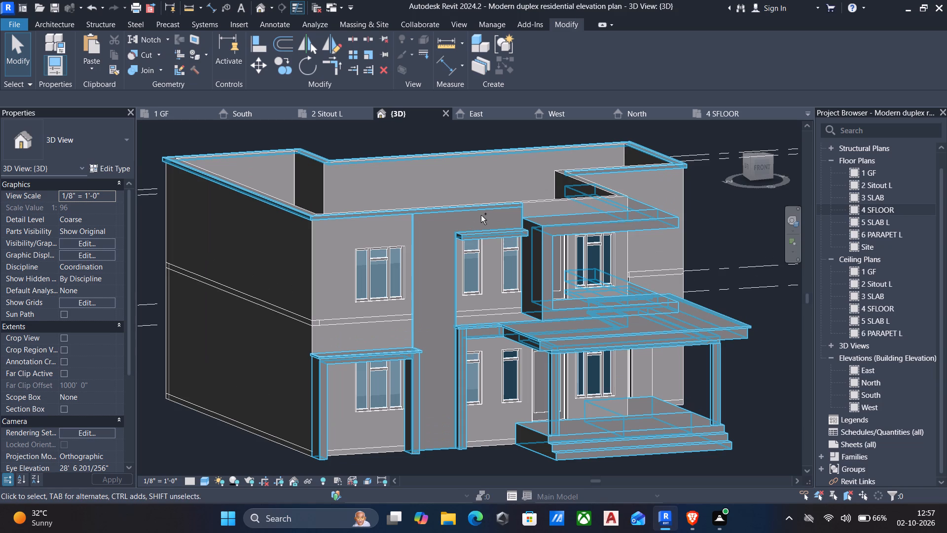
pyautogui.keyDown('ctrl'); pyautogui.scroll(4, 481, 215); pyautogui.keyUp('ctrl')
pyautogui.keyDown('ctrl'); pyautogui.scroll(-2, 481, 215); pyautogui.keyUp('ctrl')
pyautogui.keyDown('ctrl'); pyautogui.moveTo(481, 215); pyautogui.dragTo(466, 248, button='middle'); pyautogui.keyUp('ctrl')
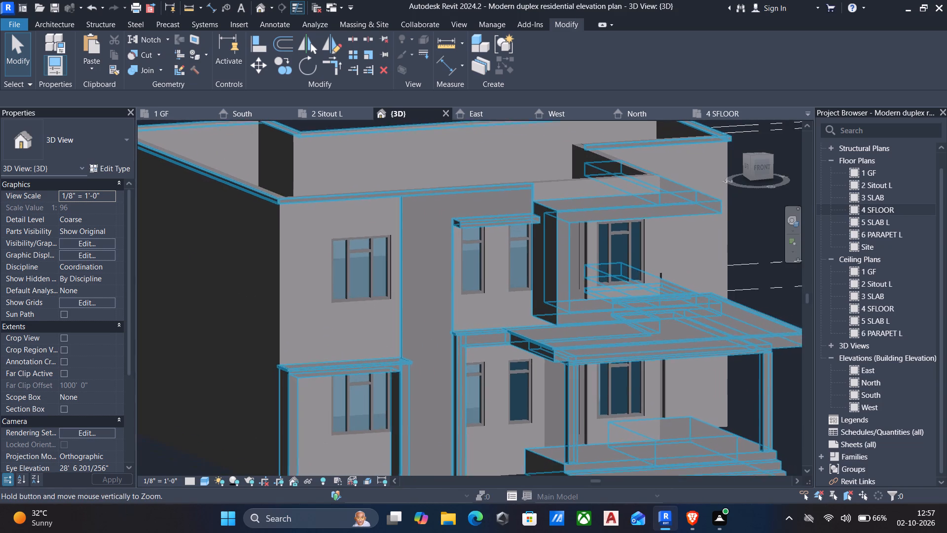
pyautogui.keyDown('ctrl'); pyautogui.moveTo(466, 248); pyautogui.dragTo(466, 221, button='middle'); pyautogui.keyUp('ctrl')
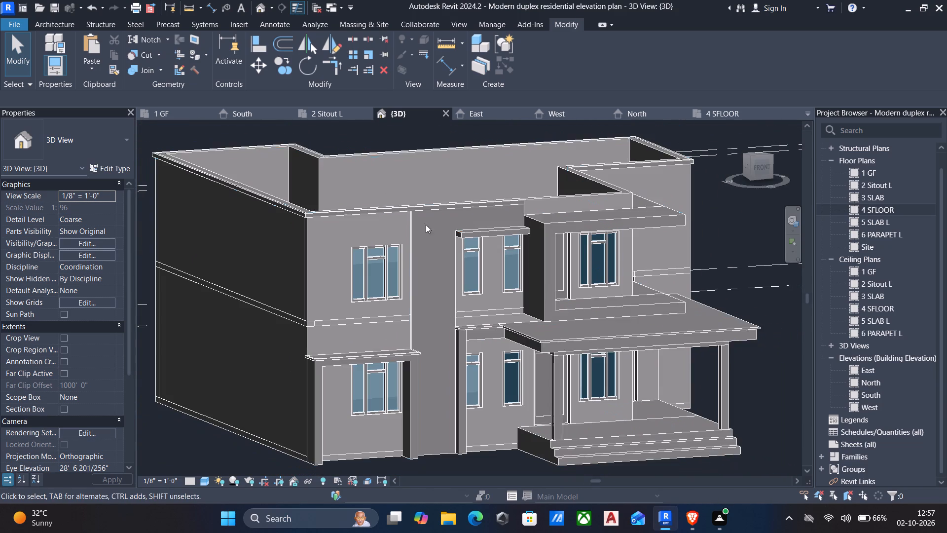
pyautogui.hotkey('ctrl', 'p')
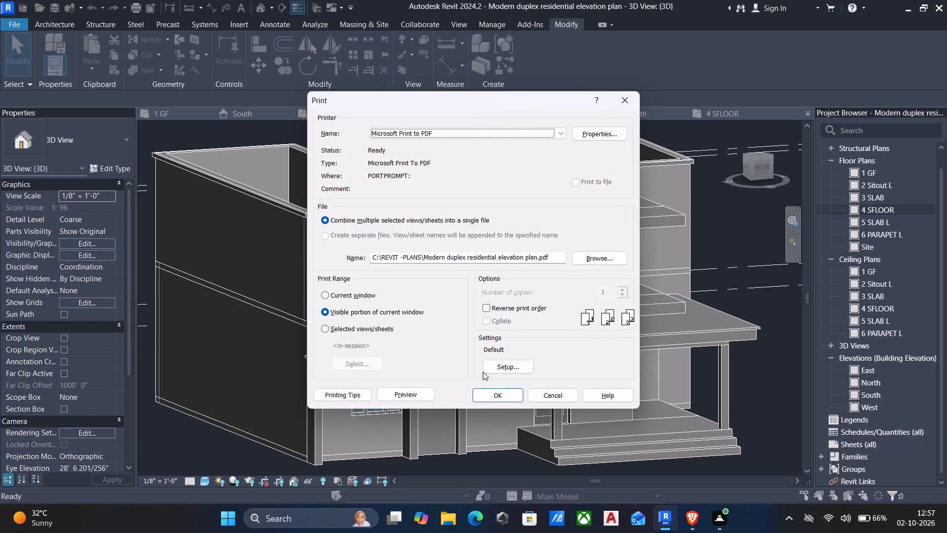
pyautogui.click(494, 395)
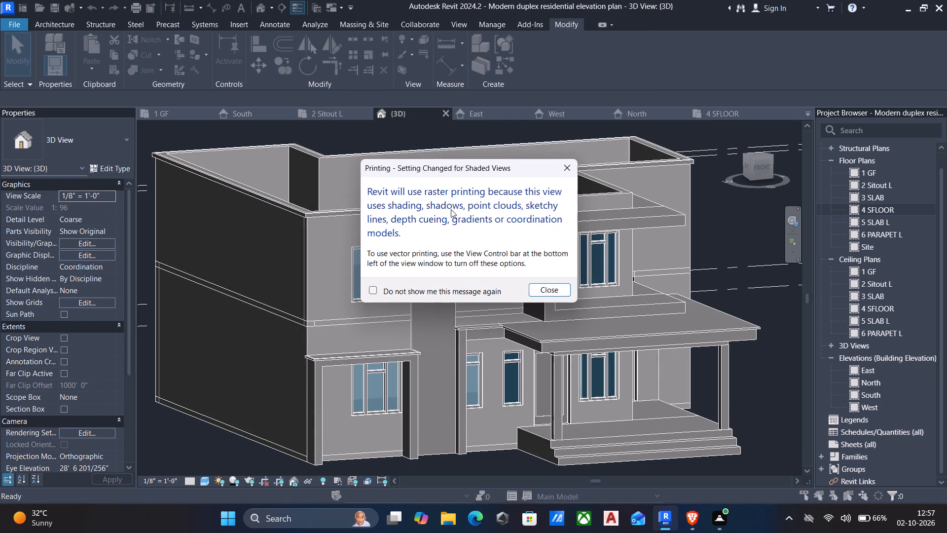
pyautogui.click(545, 286)
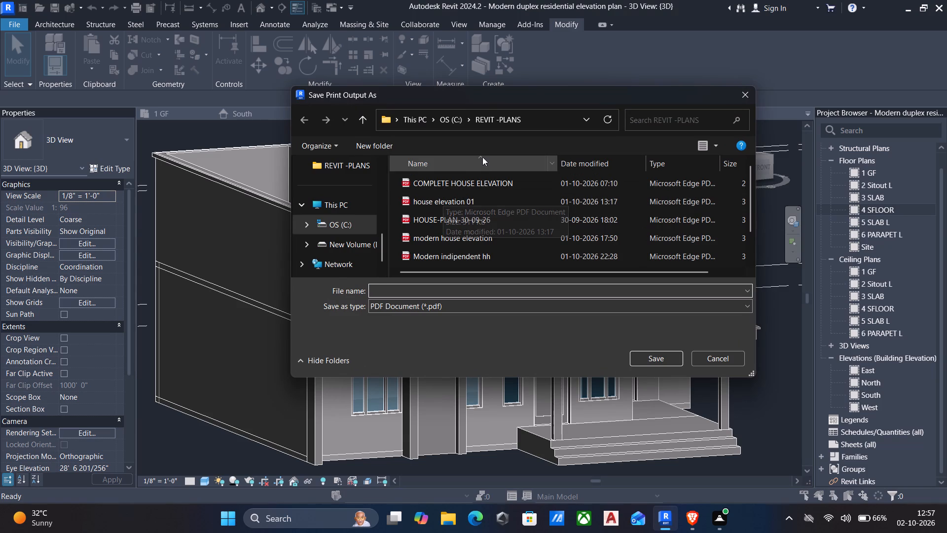
pyautogui.click(436, 294)
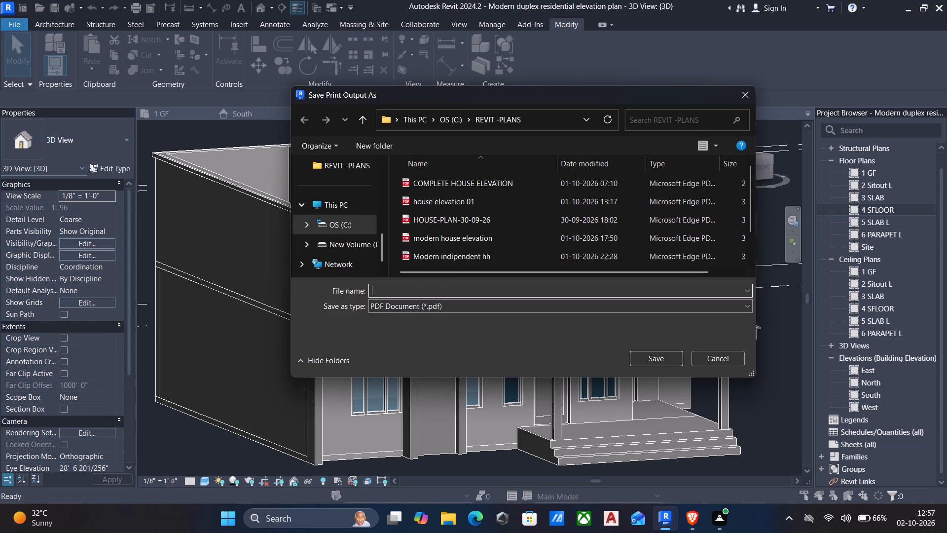
pyautogui.write('modern')
pyautogui.press('space')
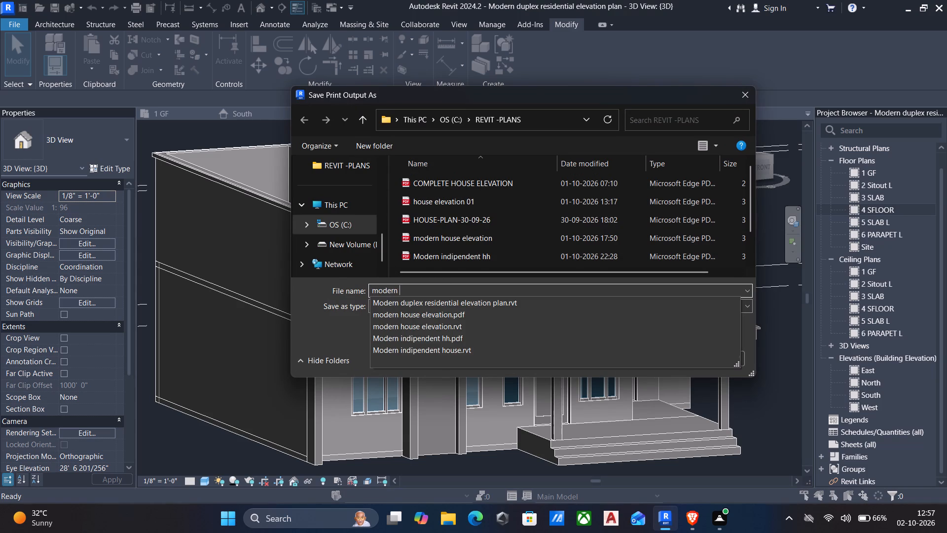
pyautogui.write('duplex')
pyautogui.press('space')
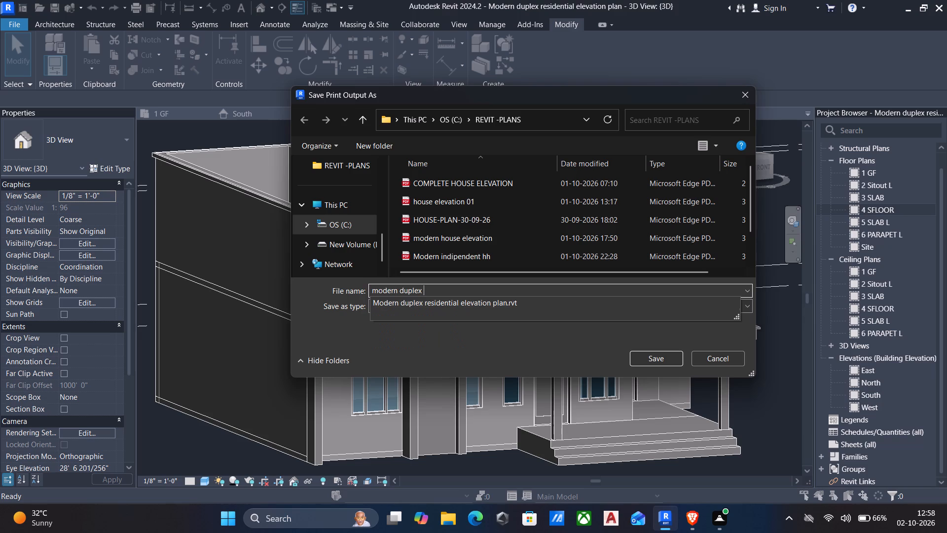
pyautogui.write('elevation')
pyautogui.click(650, 360)
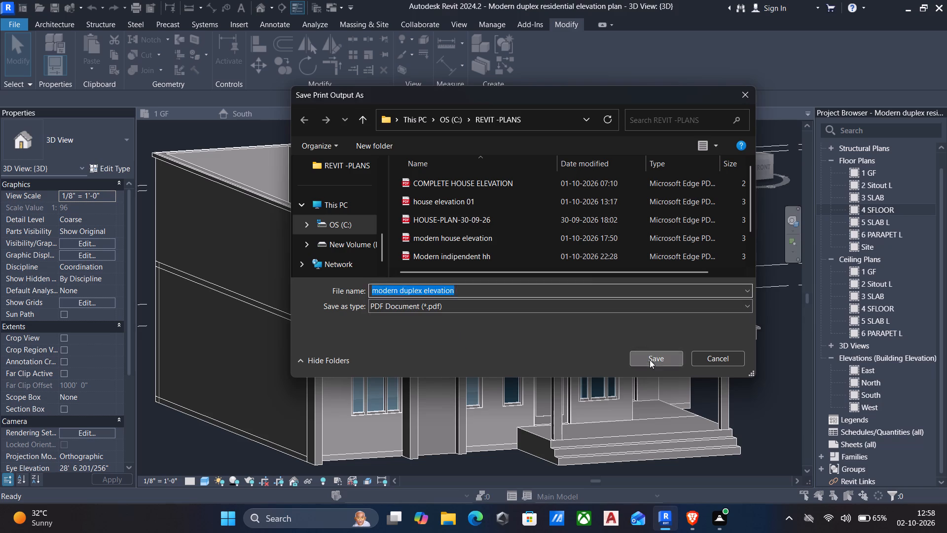